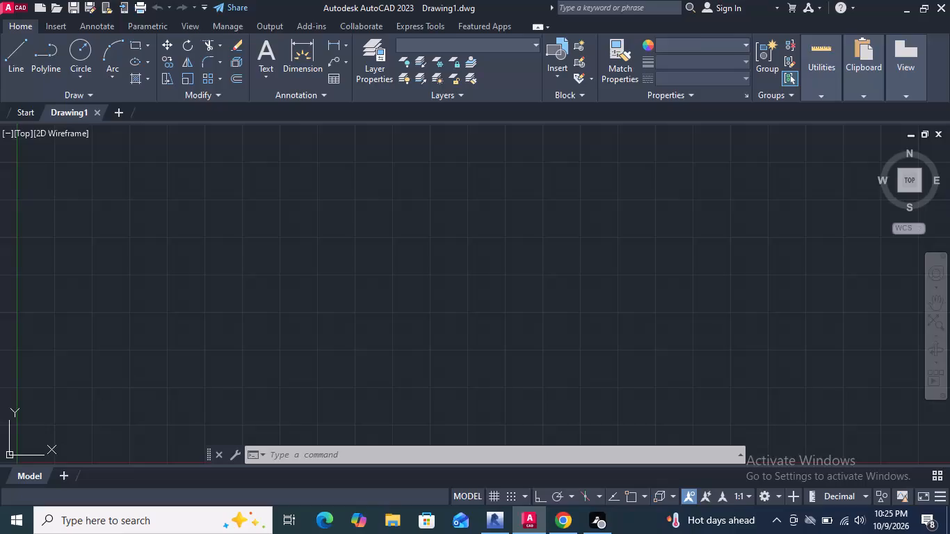
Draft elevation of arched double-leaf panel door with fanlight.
Turn on command history logging with the LOGFILEON command.
{"action": "key", "text": "Escape"}
{"action": "key", "text": "Escape"}
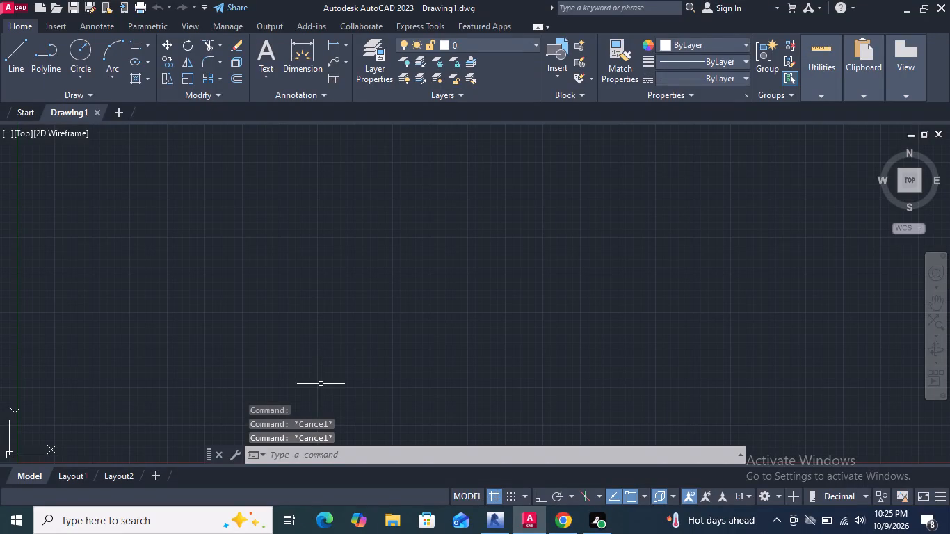
{"action": "left_click", "coordinate": [296, 457]}
{"action": "type", "text": "log"}
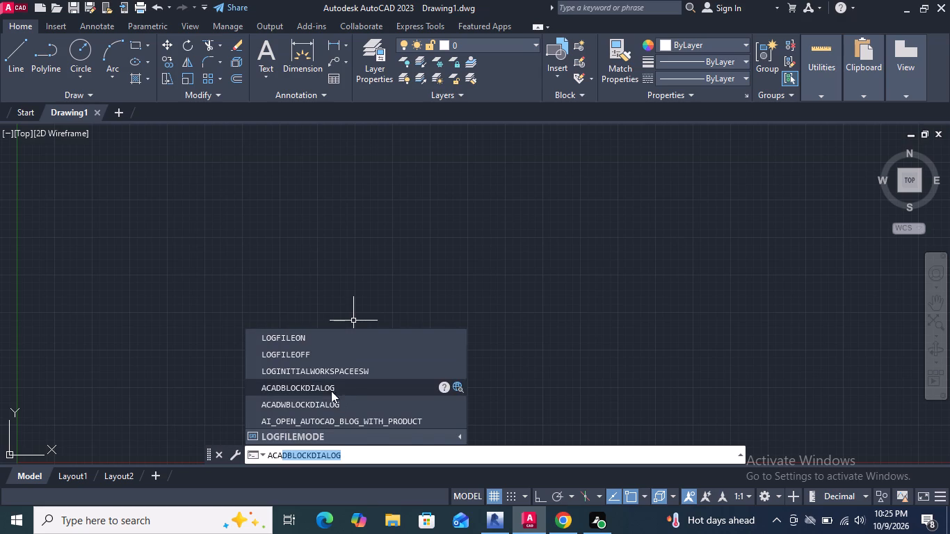
{"action": "left_click", "coordinate": [308, 341]}
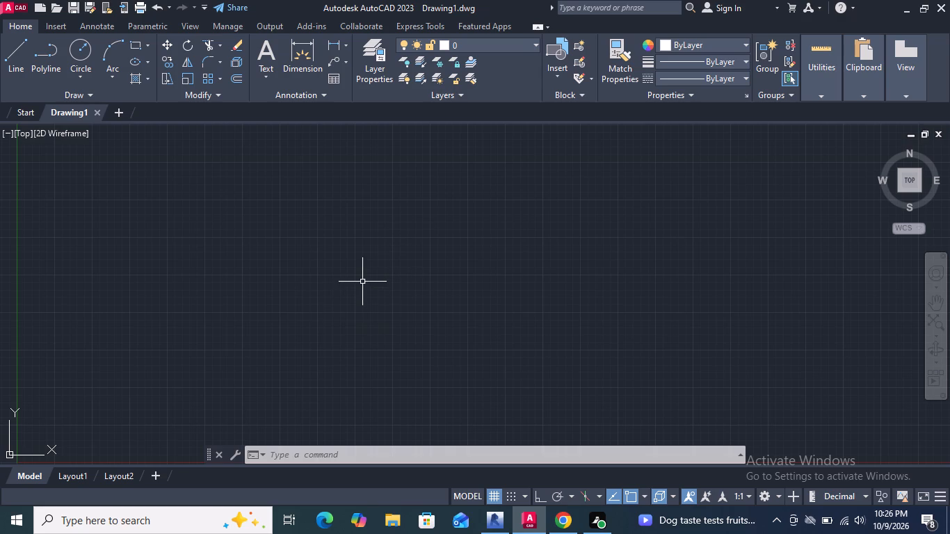
Set the drawing units format to Engineering.
{"action": "scroll", "coordinate": [377, 254], "scroll_direction": "up", "scroll_amount": 1}
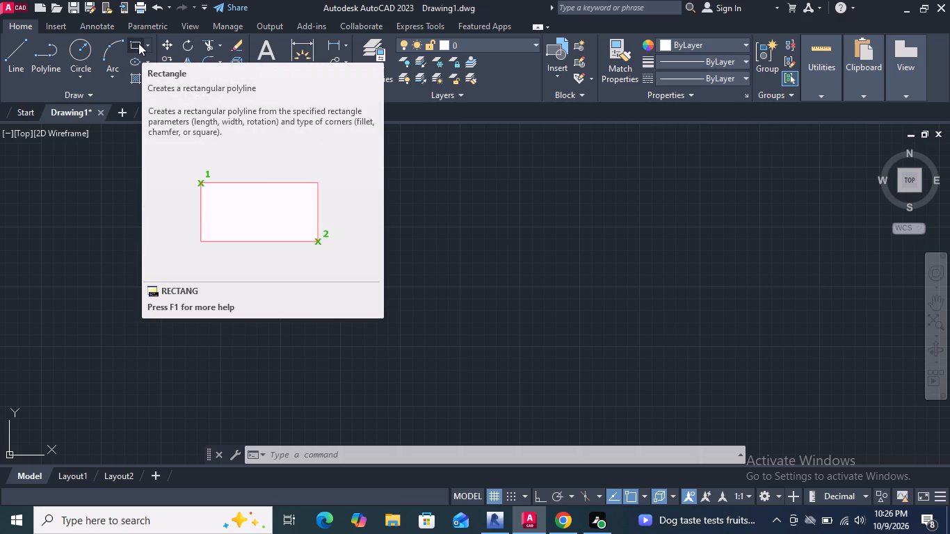
{"action": "left_click", "coordinate": [138, 43]}
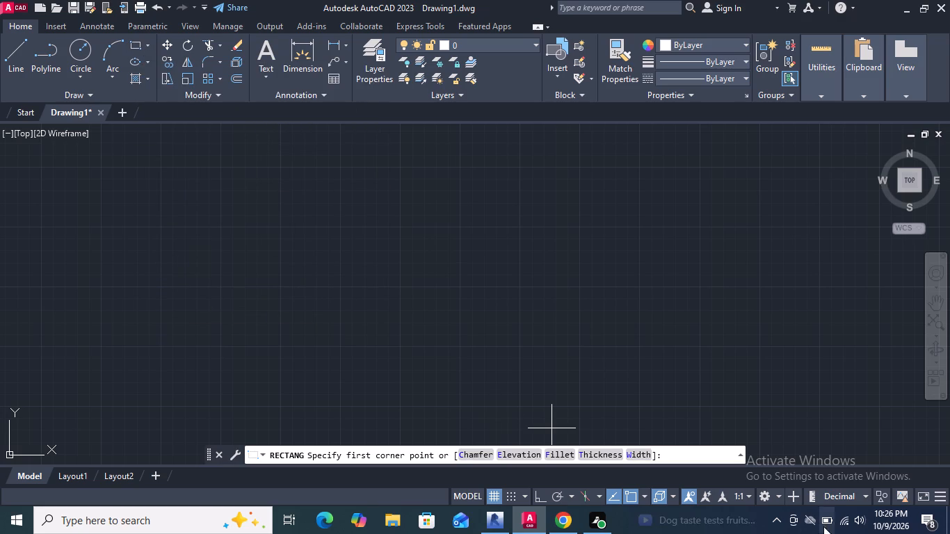
{"action": "left_click", "coordinate": [848, 494]}
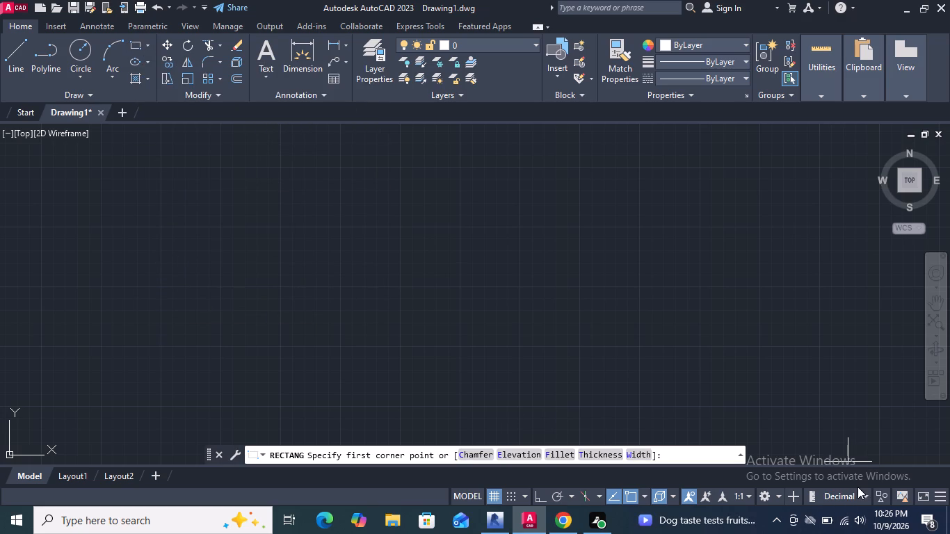
{"action": "left_click", "coordinate": [863, 495]}
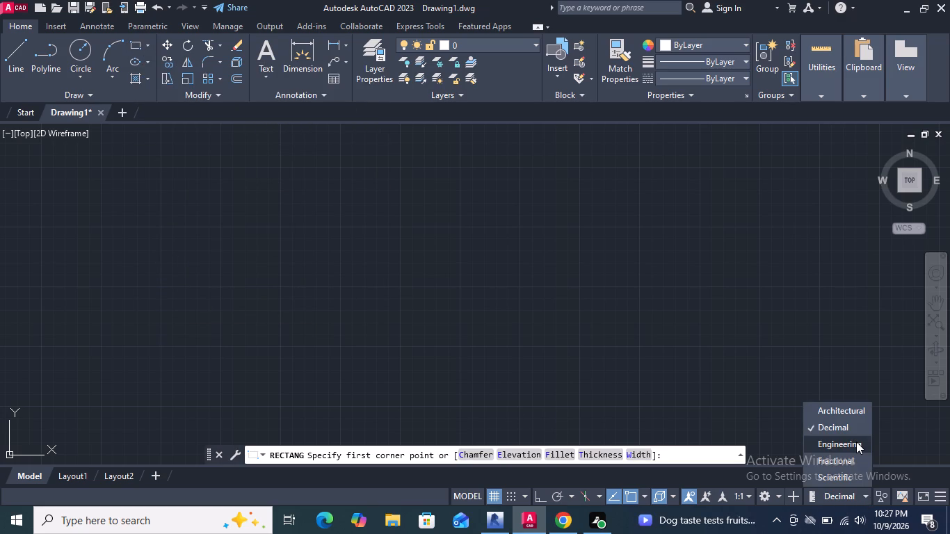
{"action": "left_click", "coordinate": [856, 441]}
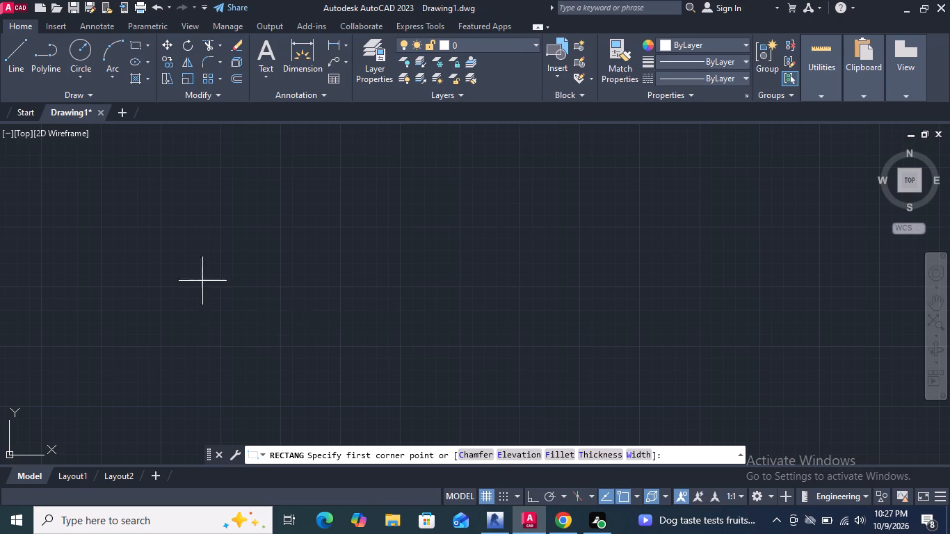
Draw a rectangle from a picked upper-left corner, entering 6' for the opposite corner and trying 7' as a second value.
{"action": "left_click", "coordinate": [135, 47]}
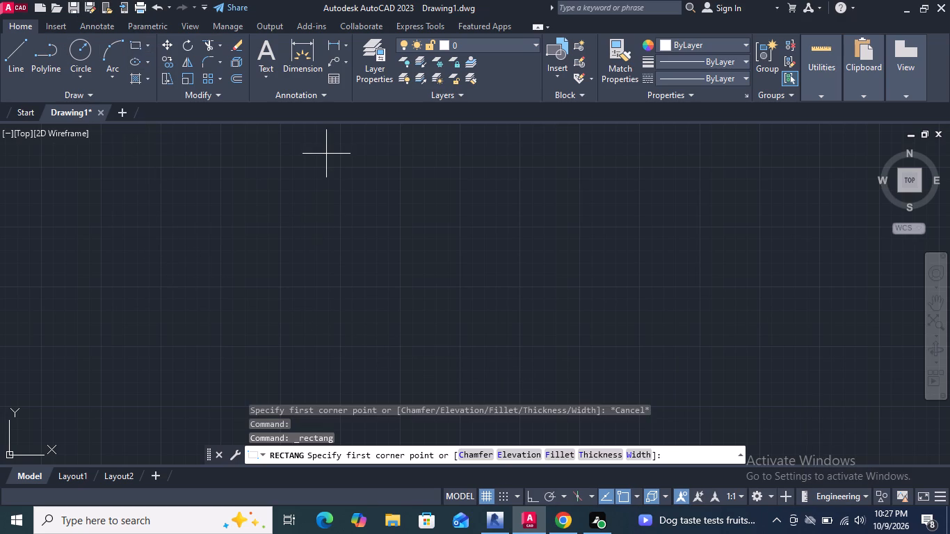
{"action": "left_click", "coordinate": [326, 153]}
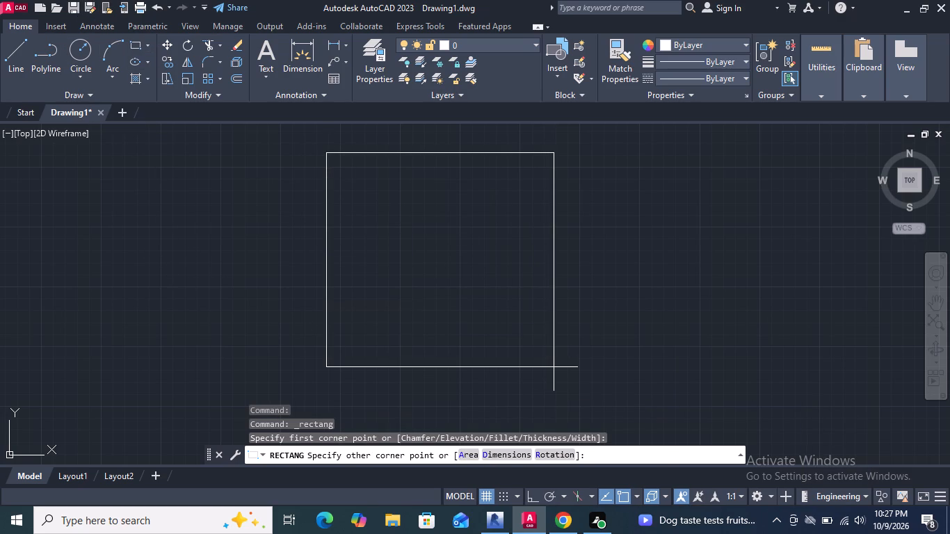
{"action": "type", "text": "6'"}
{"action": "key", "text": "Return"}
{"action": "type", "text": "7'"}
{"action": "key", "text": "Return"}
{"action": "left_click", "coordinate": [554, 367]}
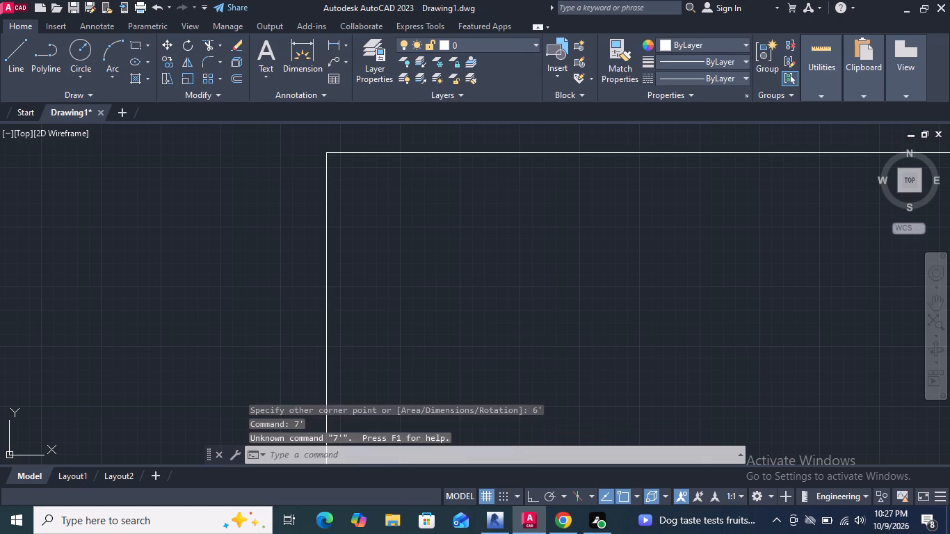
{"action": "scroll", "coordinate": [381, 330], "scroll_direction": "down", "scroll_amount": 1}
{"action": "left_click", "coordinate": [398, 312]}
Move the rectangle by its top edge's midpoint to an open area up and to the right of the origin.
{"action": "scroll", "coordinate": [383, 296], "scroll_direction": "down", "scroll_amount": 6}
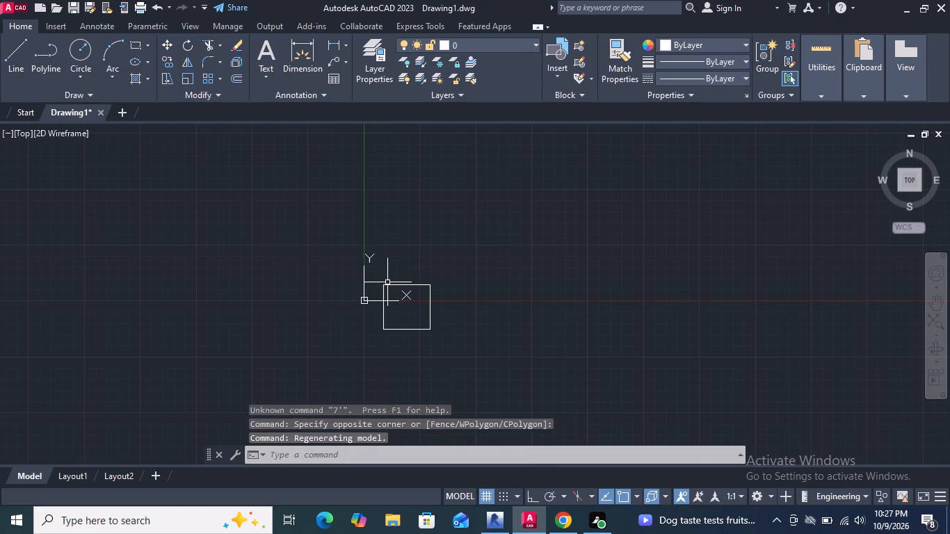
{"action": "scroll", "coordinate": [419, 286], "scroll_direction": "up", "scroll_amount": 3}
{"action": "left_click_drag", "start_coordinate": [487, 410], "coordinate": [457, 382]}
{"action": "left_click", "coordinate": [417, 363]}
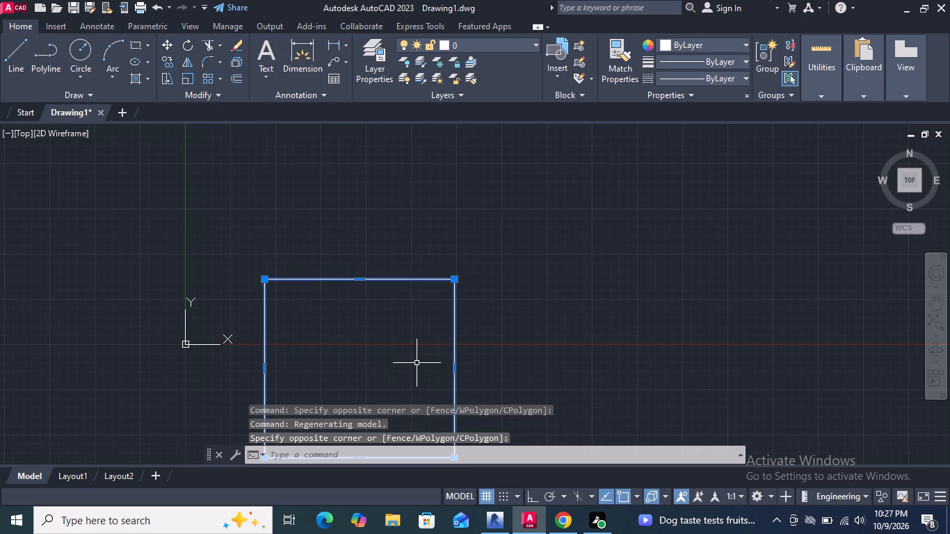
{"action": "left_click", "coordinate": [163, 43]}
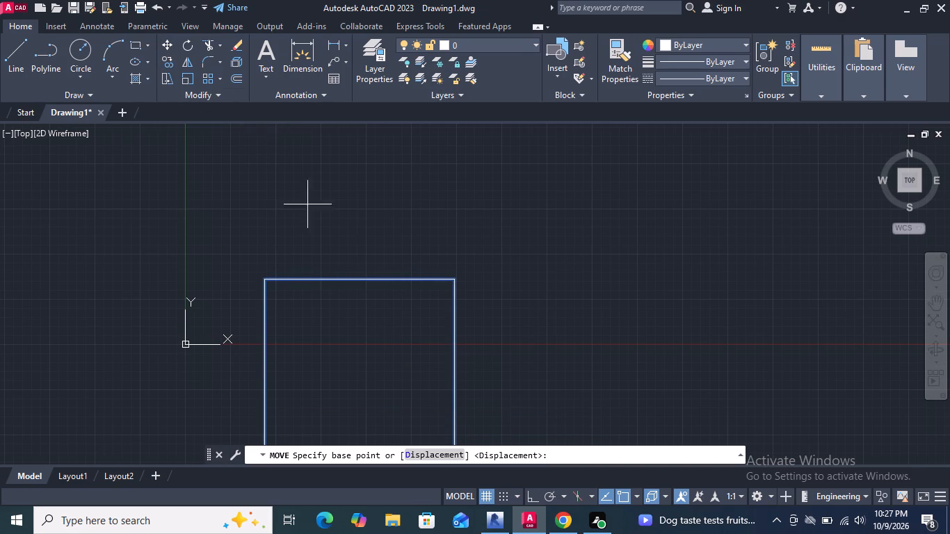
{"action": "left_click", "coordinate": [363, 279]}
{"action": "scroll", "coordinate": [335, 323], "scroll_direction": "down", "scroll_amount": 5}
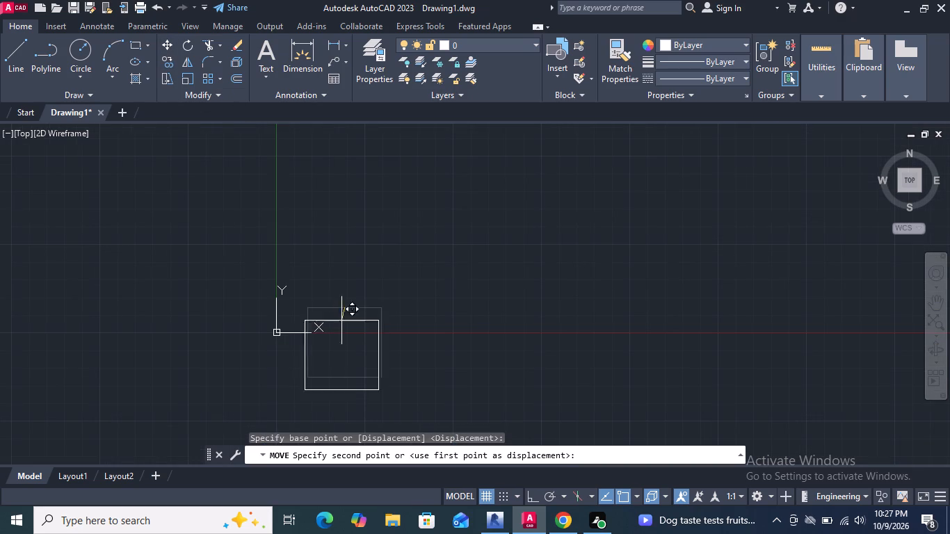
{"action": "left_click", "coordinate": [517, 151]}
Select everything in the drawing and move the rectangle farther up and to the right, away from the origin.
{"action": "scroll", "coordinate": [364, 252], "scroll_direction": "down", "scroll_amount": 3}
{"action": "scroll", "coordinate": [521, 193], "scroll_direction": "down", "scroll_amount": 3}
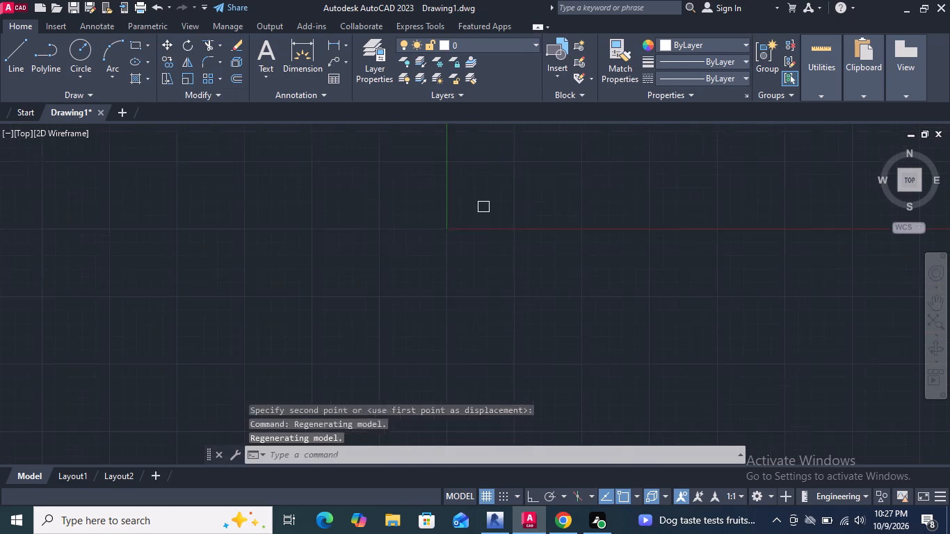
{"action": "scroll", "coordinate": [563, 165], "scroll_direction": "down", "scroll_amount": 3}
{"action": "middle_click_drag", "start_coordinate": [597, 158], "coordinate": [53, 409]}
{"action": "left_click", "coordinate": [16, 424]}
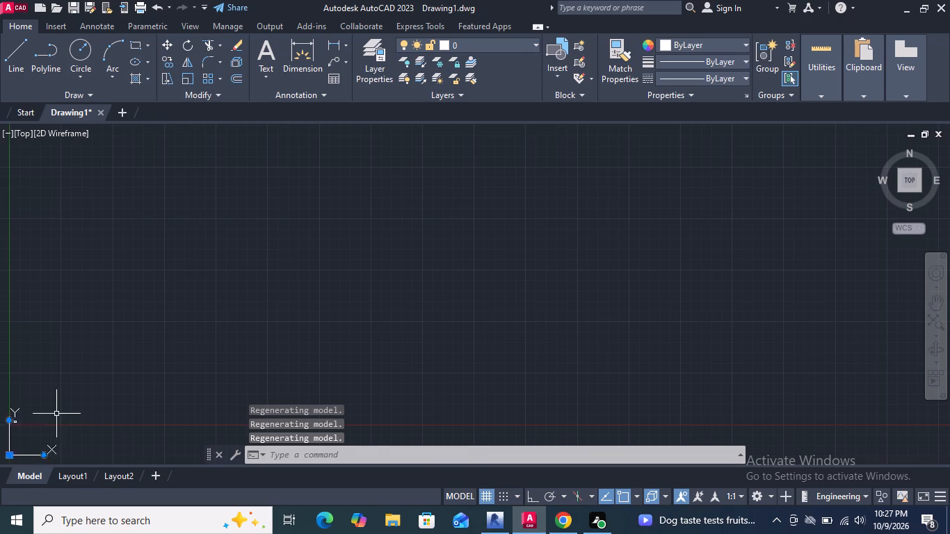
{"action": "left_click", "coordinate": [14, 423]}
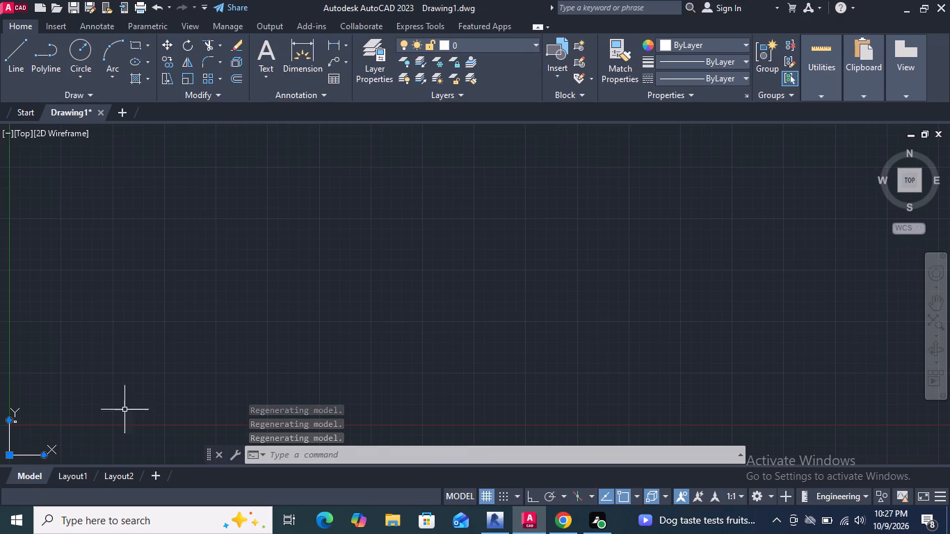
{"action": "left_click", "coordinate": [63, 408]}
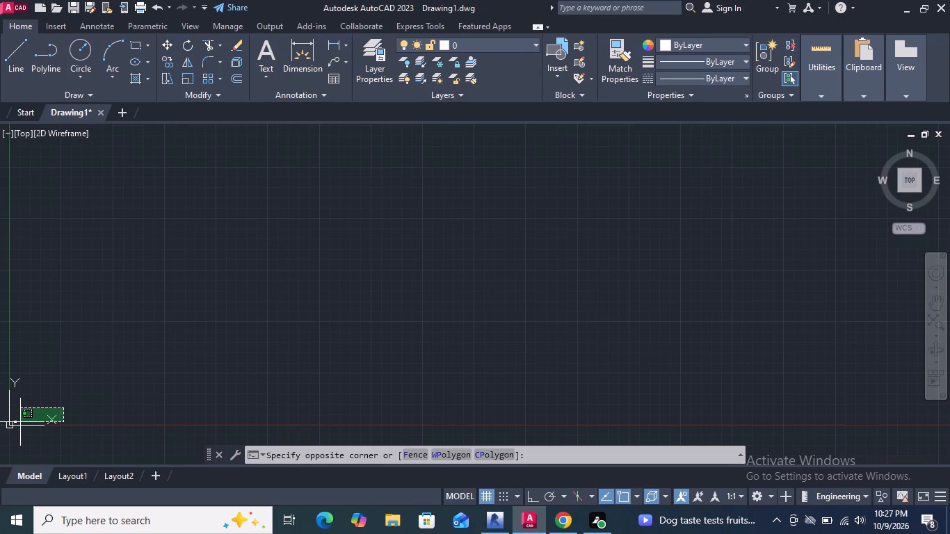
{"action": "left_click", "coordinate": [86, 380]}
{"action": "key", "text": "ctrl+a"}
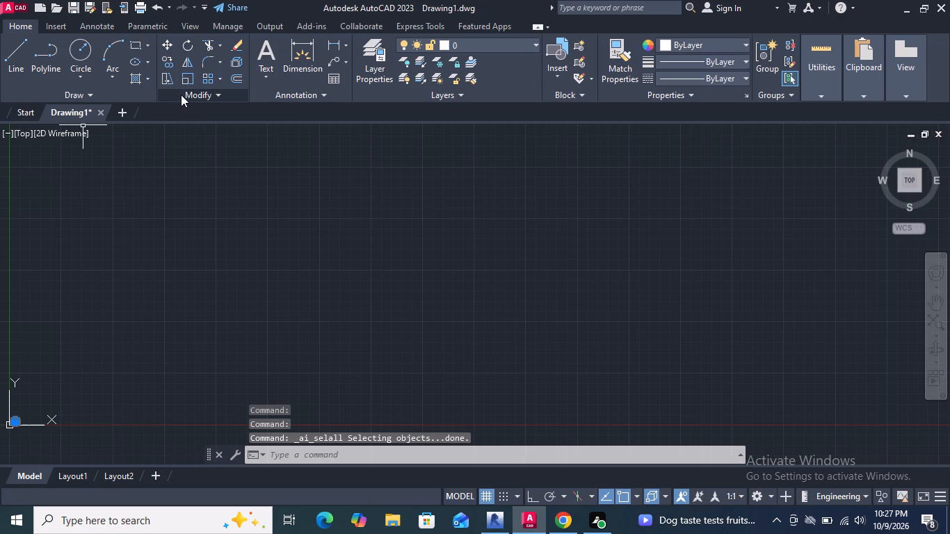
{"action": "left_click", "coordinate": [162, 43]}
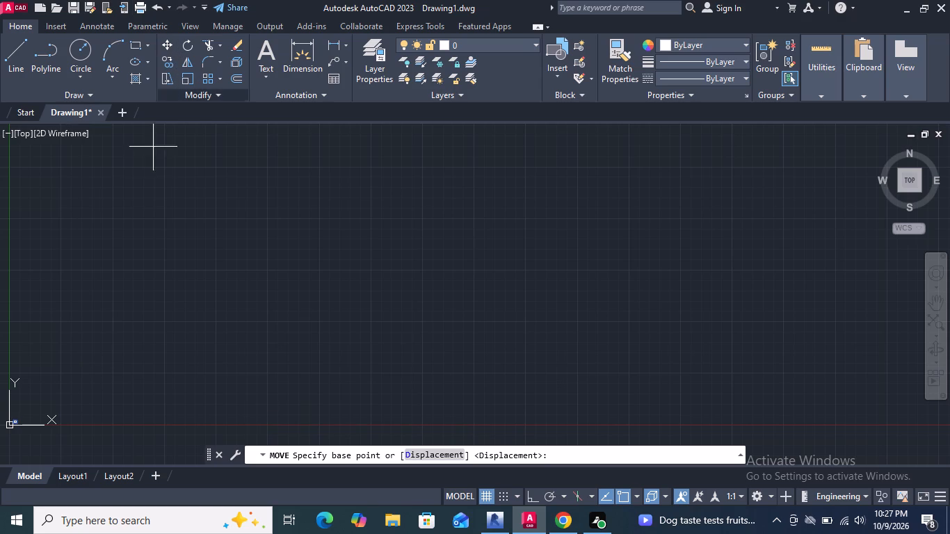
{"action": "left_click_drag", "start_coordinate": [29, 381], "coordinate": [45, 363]}
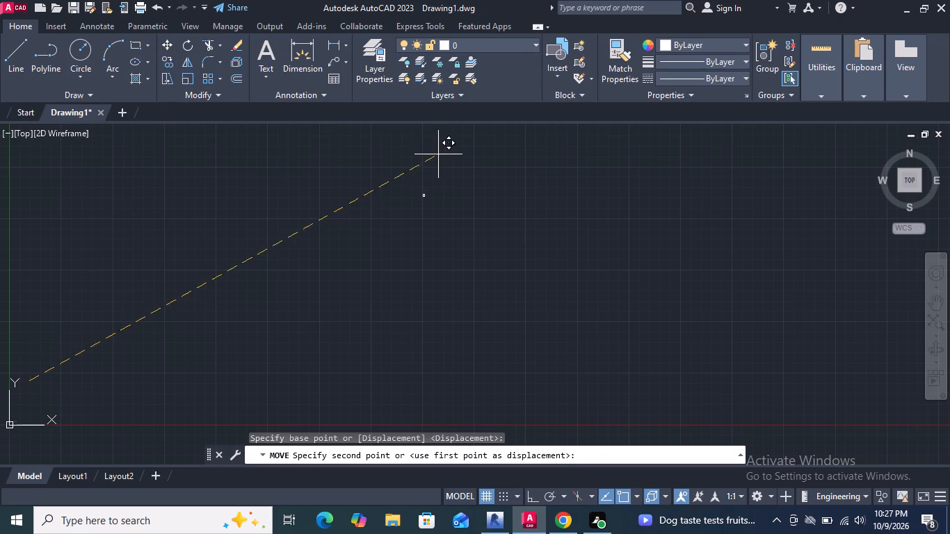
{"action": "left_click", "coordinate": [439, 153]}
Draw a vertical centre line in the rectangle from the bottom edge's midpoint to the top edge's midpoint.
{"action": "scroll", "coordinate": [421, 183], "scroll_direction": "up", "scroll_amount": 4}
{"action": "scroll", "coordinate": [417, 266], "scroll_direction": "up", "scroll_amount": 3}
{"action": "scroll", "coordinate": [420, 189], "scroll_direction": "up", "scroll_amount": 4}
{"action": "middle_click_drag", "start_coordinate": [411, 209], "coordinate": [414, 218]}
{"action": "scroll", "coordinate": [414, 218], "scroll_direction": "down", "scroll_amount": 1}
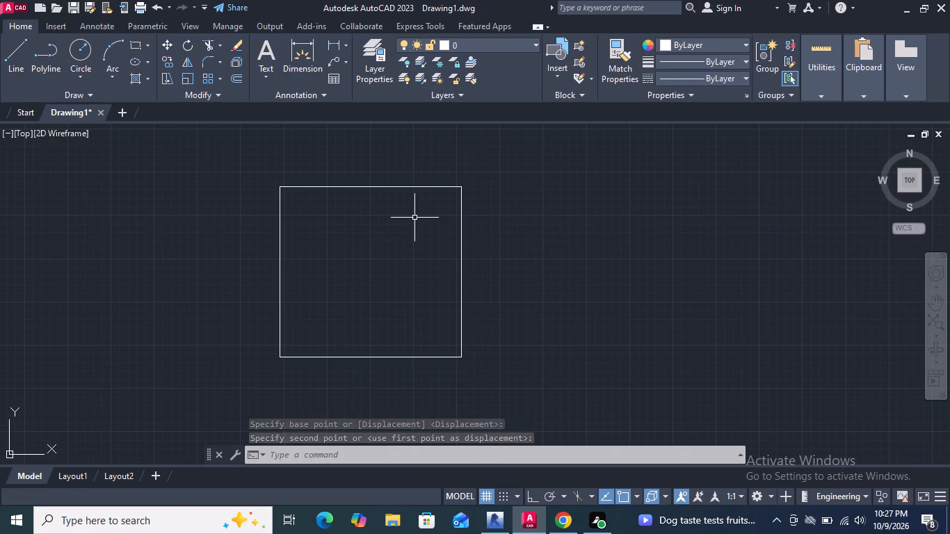
{"action": "middle_click_drag", "start_coordinate": [420, 241], "coordinate": [418, 222]}
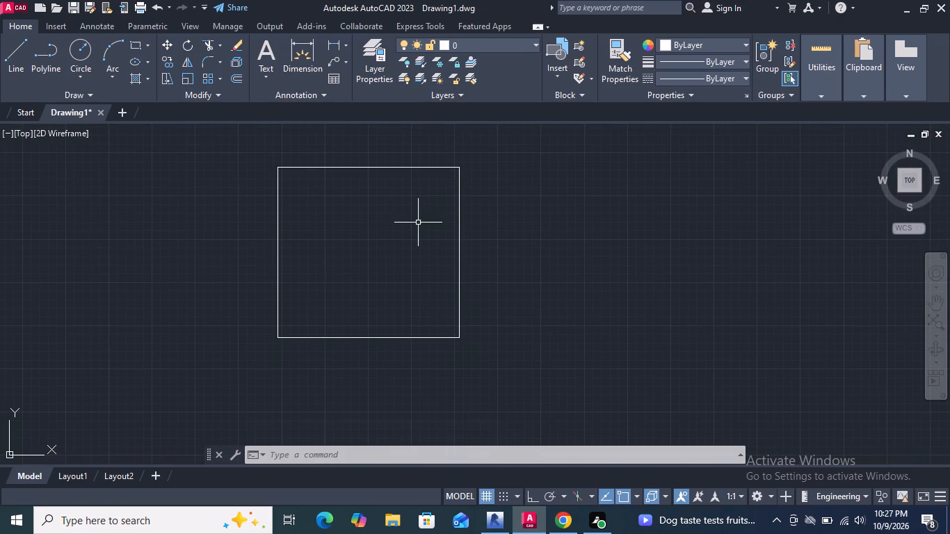
{"action": "middle_click_drag", "start_coordinate": [409, 220], "coordinate": [421, 253]}
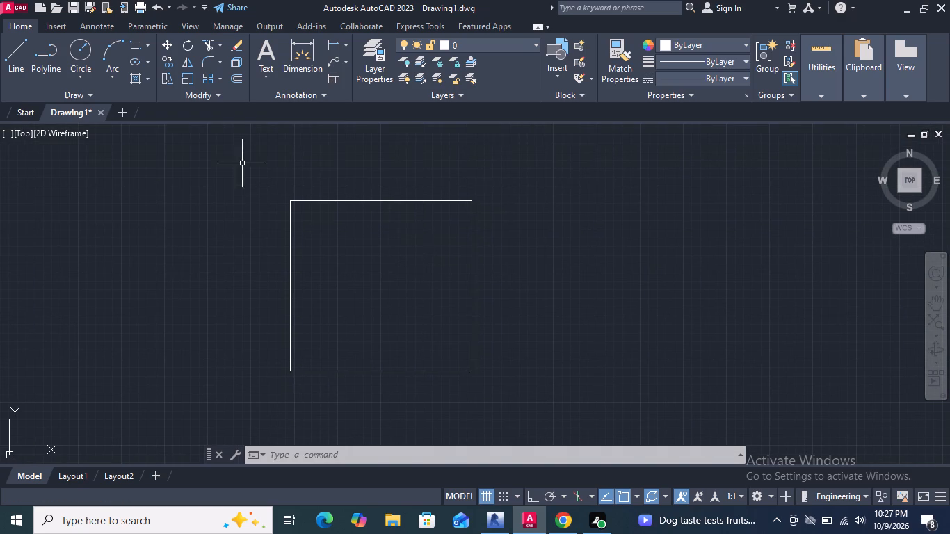
{"action": "left_click", "coordinate": [6, 51]}
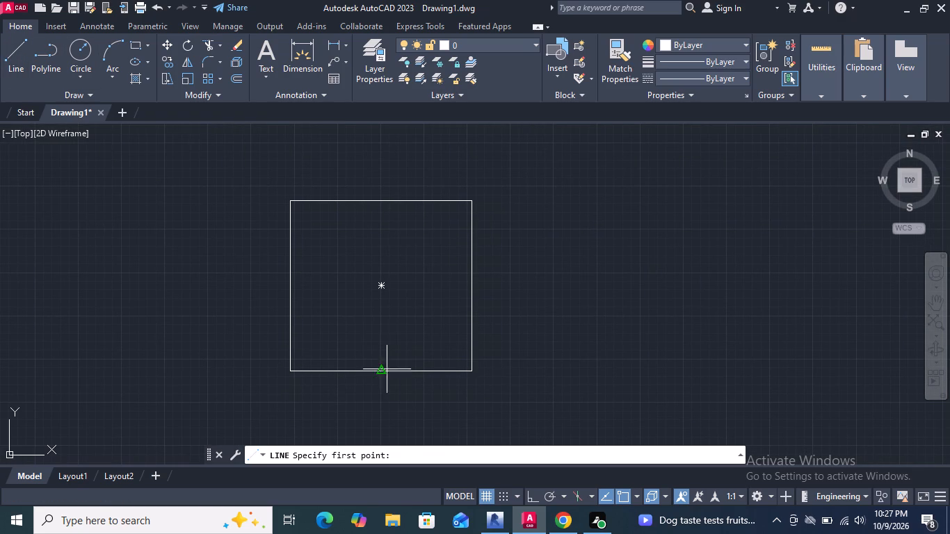
{"action": "left_click", "coordinate": [383, 371]}
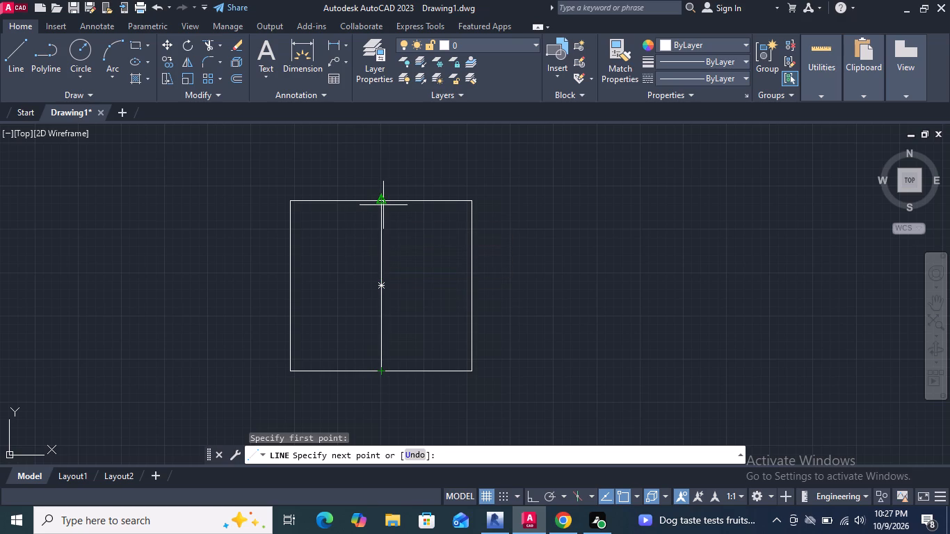
{"action": "left_click", "coordinate": [382, 197]}
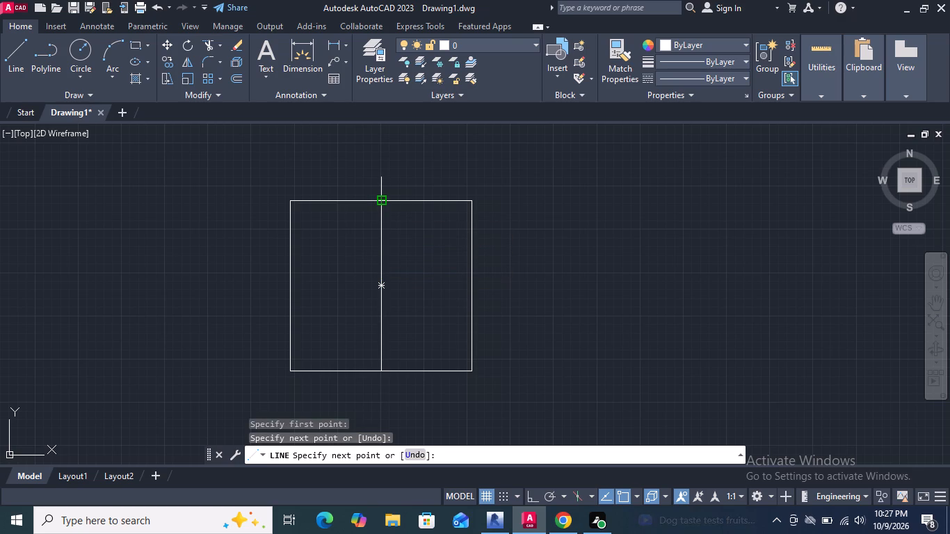
{"action": "key", "text": "Return"}
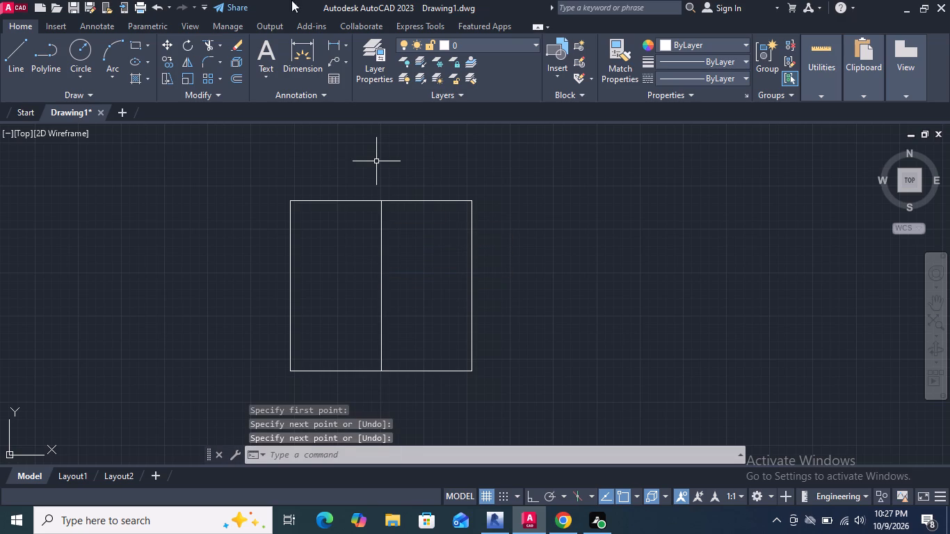
Offset the vertical centre line 1/2" to its left side.
{"action": "left_click", "coordinate": [235, 75]}
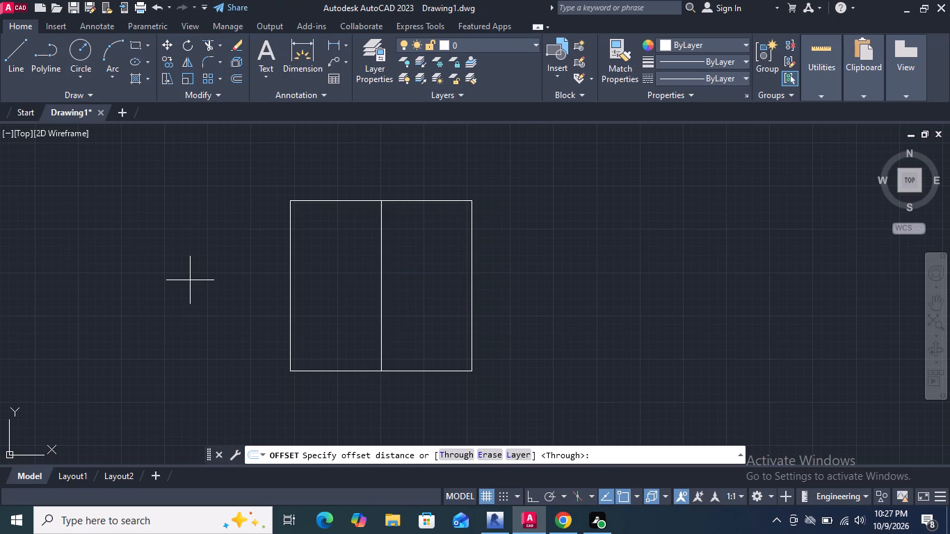
{"action": "key", "text": "1"}
{"action": "key", "text": "slash"}
{"action": "key", "text": "2"}
{"action": "key", "text": "shift+quotedbl"}
{"action": "key", "text": "Return"}
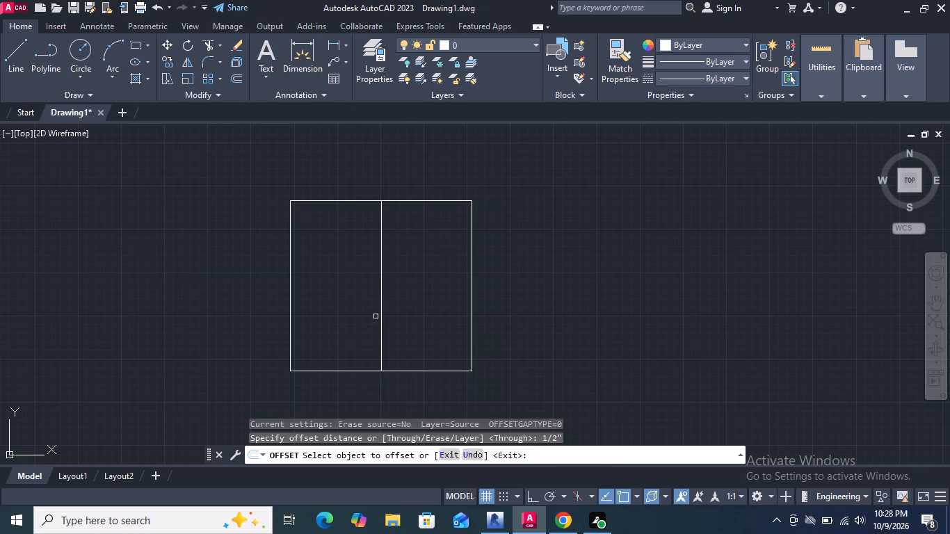
{"action": "scroll", "coordinate": [376, 376], "scroll_direction": "up", "scroll_amount": 7}
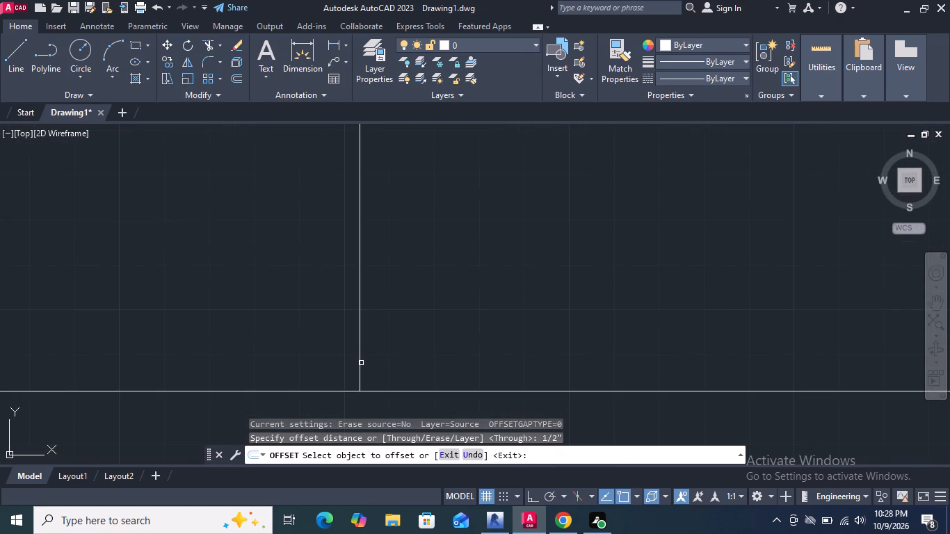
{"action": "left_click", "coordinate": [360, 359]}
{"action": "left_click", "coordinate": [343, 357]}
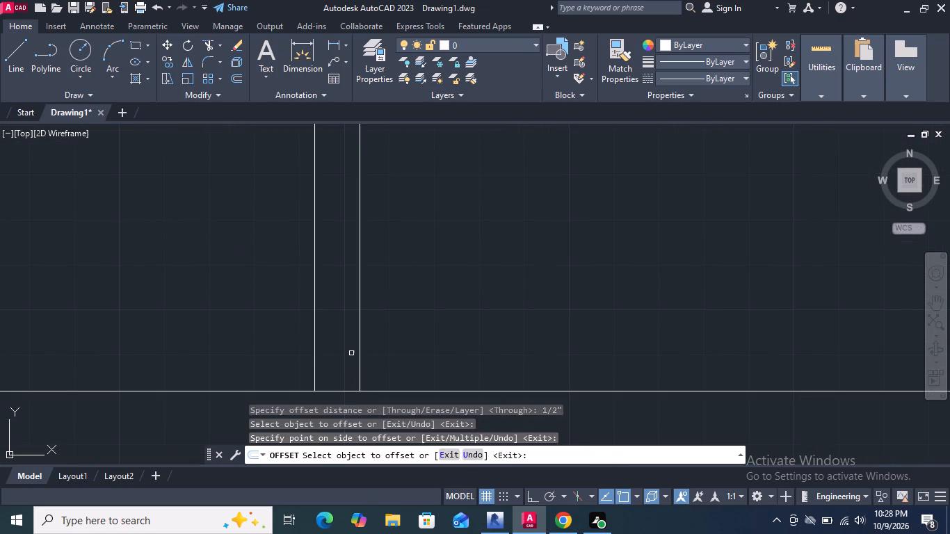
Offset the vertical centre line 1/2" to its right side.
{"action": "left_click", "coordinate": [359, 345]}
{"action": "left_click", "coordinate": [401, 332]}
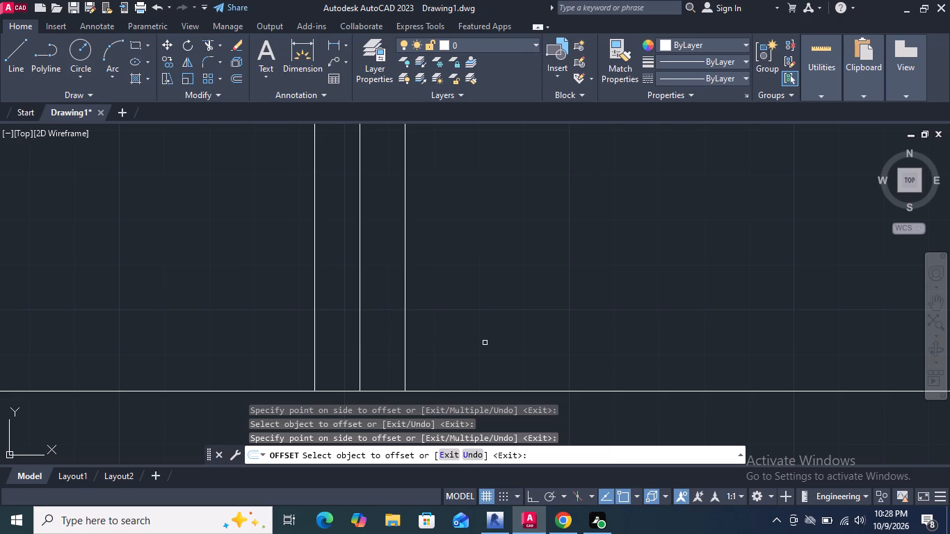
{"action": "key", "text": "Return"}
Delete the original centre line between its two 1/2" offset copies.
{"action": "left_click_drag", "start_coordinate": [385, 343], "coordinate": [373, 333]}
{"action": "left_click", "coordinate": [343, 318]}
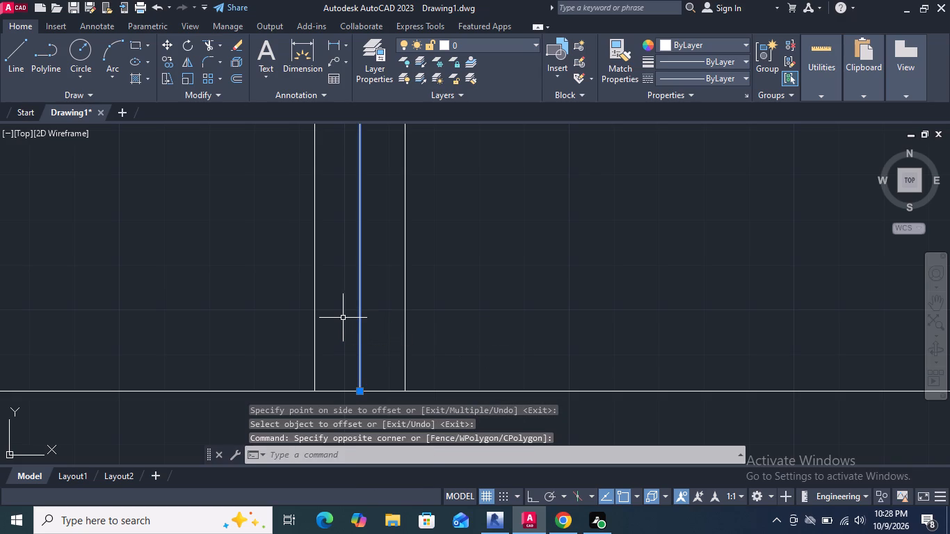
{"action": "key", "text": "Delete"}
Offset the outer rectangle 6" inward.
{"action": "scroll", "coordinate": [373, 372], "scroll_direction": "down", "scroll_amount": 8}
{"action": "scroll", "coordinate": [398, 297], "scroll_direction": "down", "scroll_amount": 1}
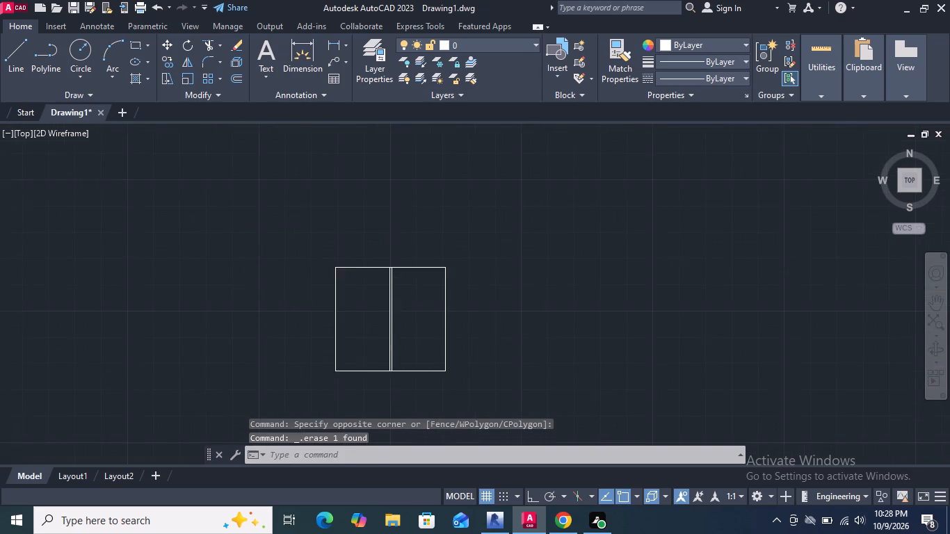
{"action": "scroll", "coordinate": [398, 297], "scroll_direction": "down", "scroll_amount": 1}
{"action": "middle_click_drag", "start_coordinate": [402, 304], "coordinate": [403, 291]}
{"action": "scroll", "coordinate": [403, 291], "scroll_direction": "up", "scroll_amount": 3}
{"action": "middle_click_drag", "start_coordinate": [416, 296], "coordinate": [460, 327]}
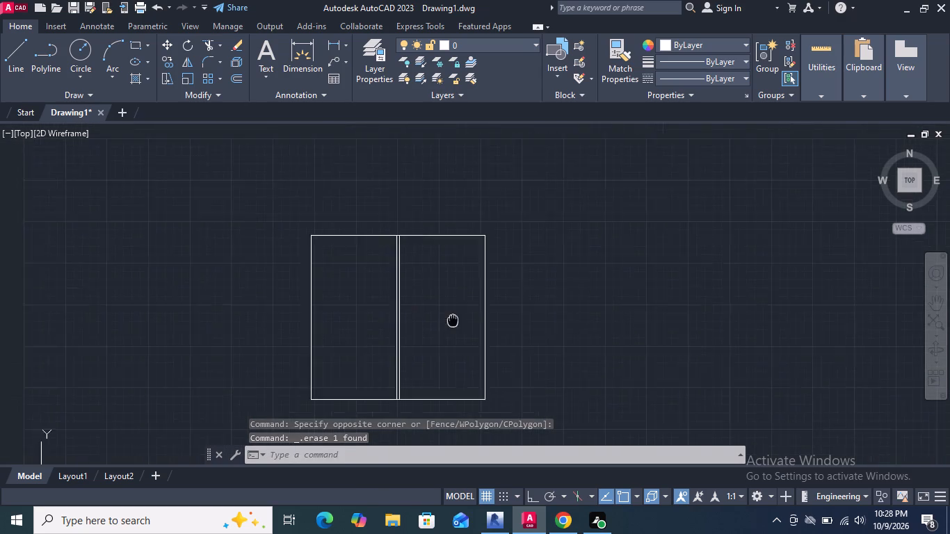
{"action": "middle_click_drag", "start_coordinate": [460, 327], "coordinate": [472, 339]}
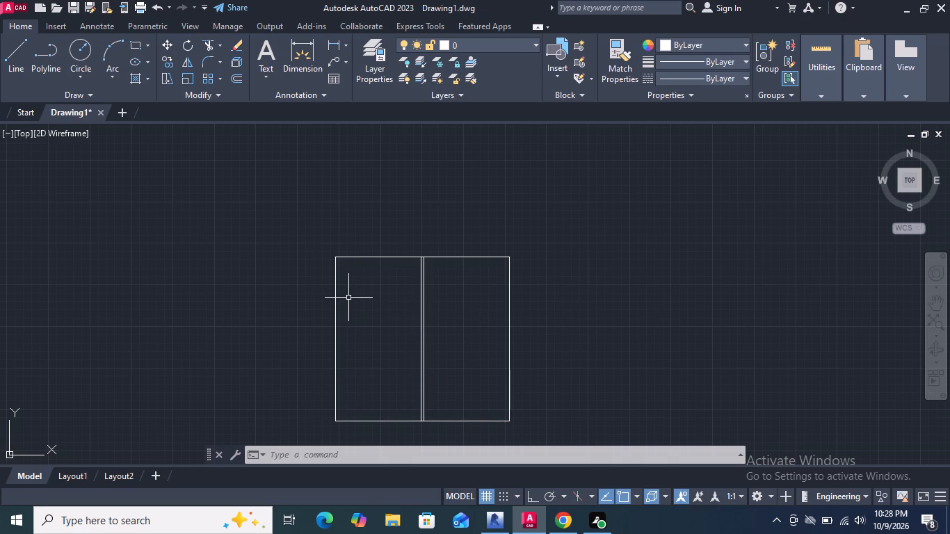
{"action": "left_click", "coordinate": [232, 77]}
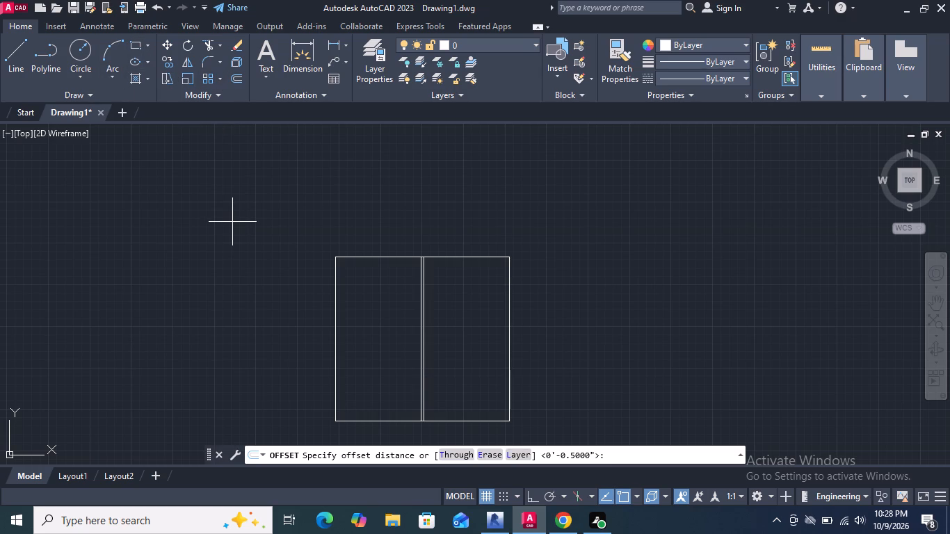
{"action": "type", "text": "6\""}
{"action": "key", "text": "Return"}
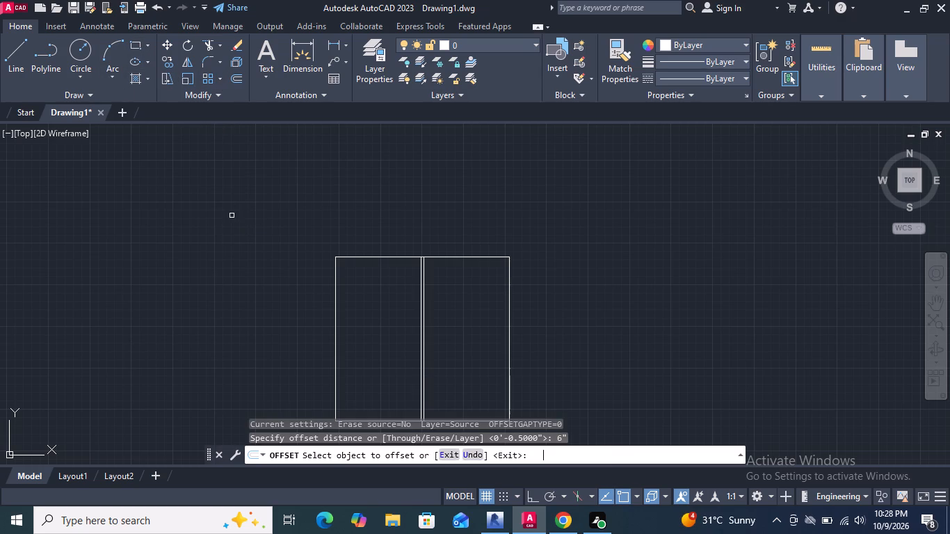
{"action": "left_click", "coordinate": [336, 320]}
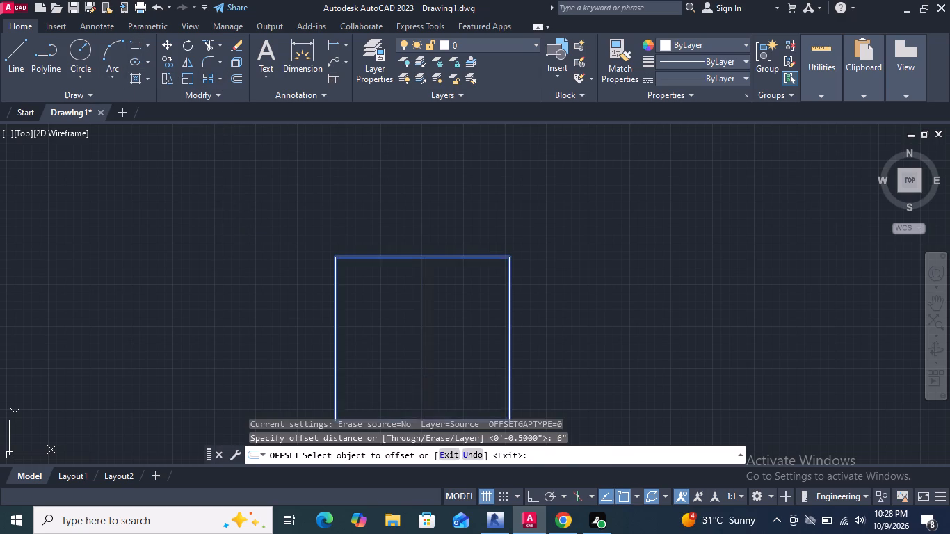
{"action": "left_click", "coordinate": [367, 304]}
{"action": "scroll", "coordinate": [377, 144], "scroll_direction": "down", "scroll_amount": 1}
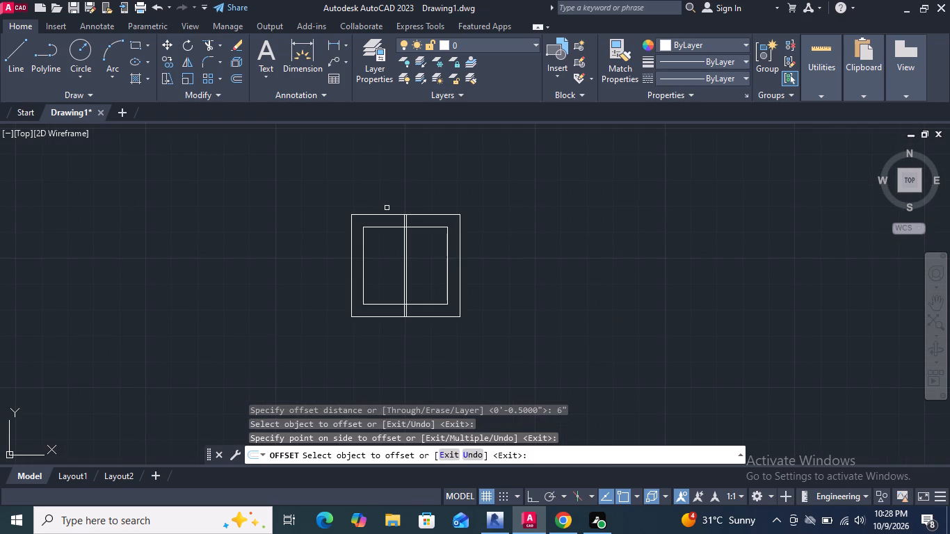
{"action": "key", "text": "Escape"}
Offset the outer rectangle 2" inward.
{"action": "scroll", "coordinate": [388, 202], "scroll_direction": "up", "scroll_amount": 2}
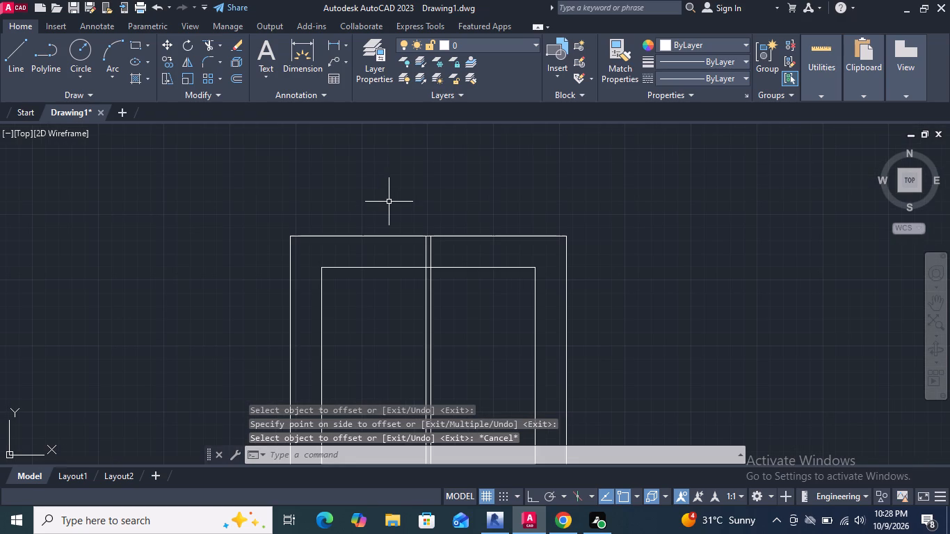
{"action": "scroll", "coordinate": [389, 202], "scroll_direction": "up", "scroll_amount": 1}
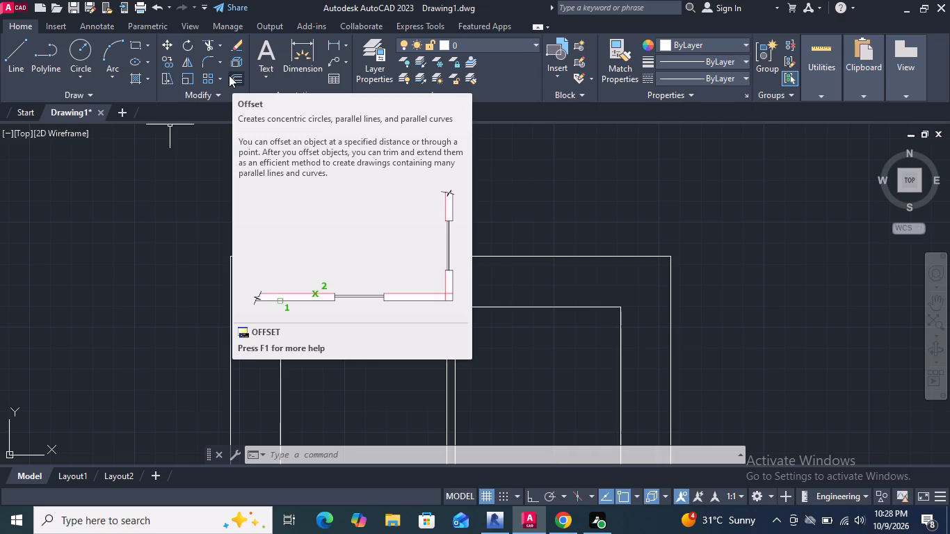
{"action": "left_click", "coordinate": [229, 75]}
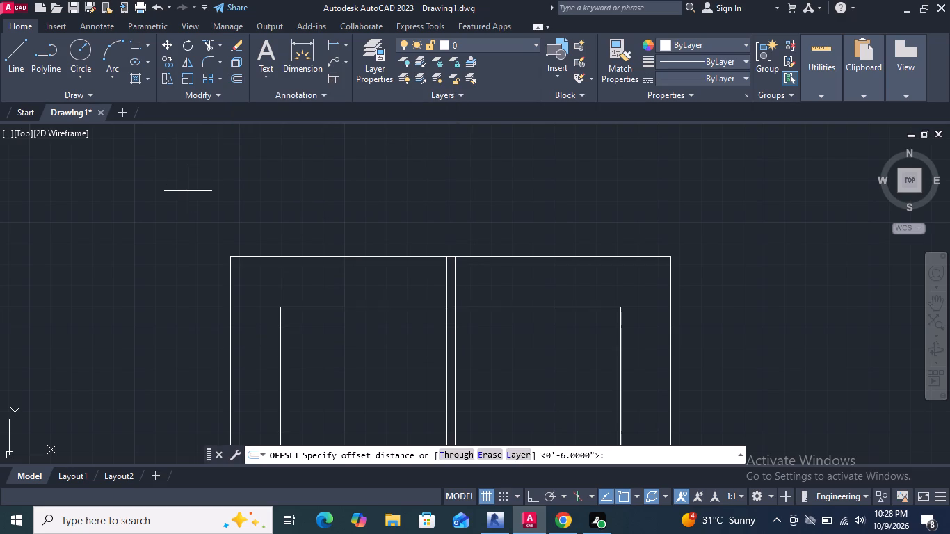
{"action": "type", "text": "2\""}
{"action": "key", "text": "Return"}
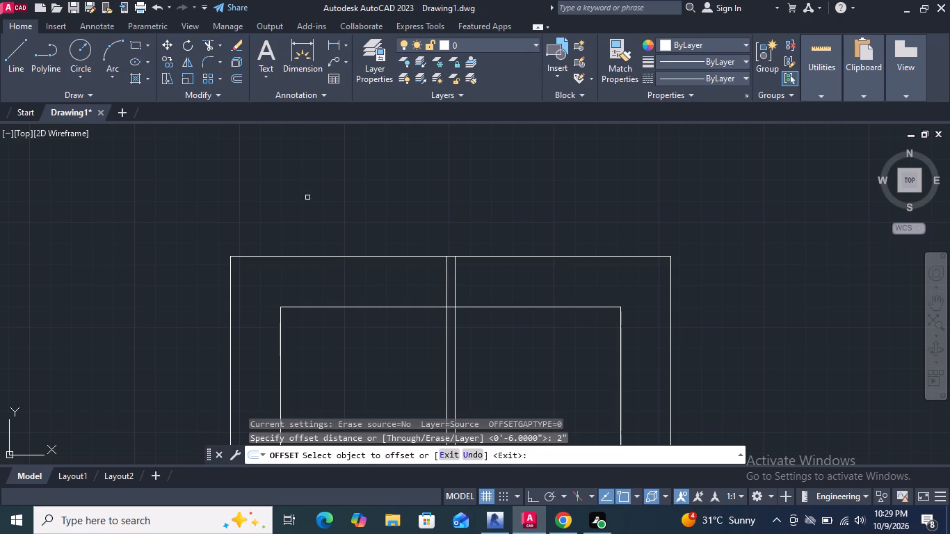
{"action": "left_click", "coordinate": [376, 258]}
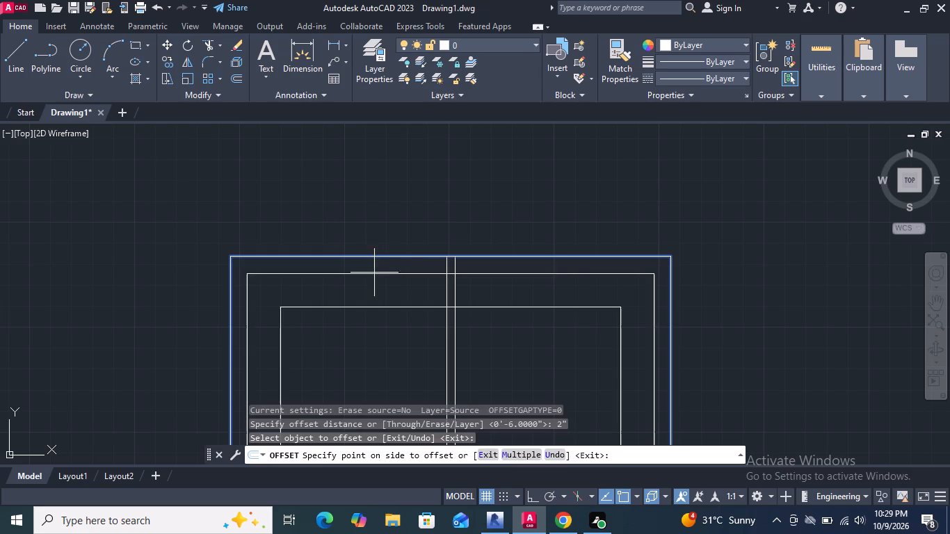
{"action": "left_click", "coordinate": [373, 278]}
{"action": "scroll", "coordinate": [362, 238], "scroll_direction": "down", "scroll_amount": 3}
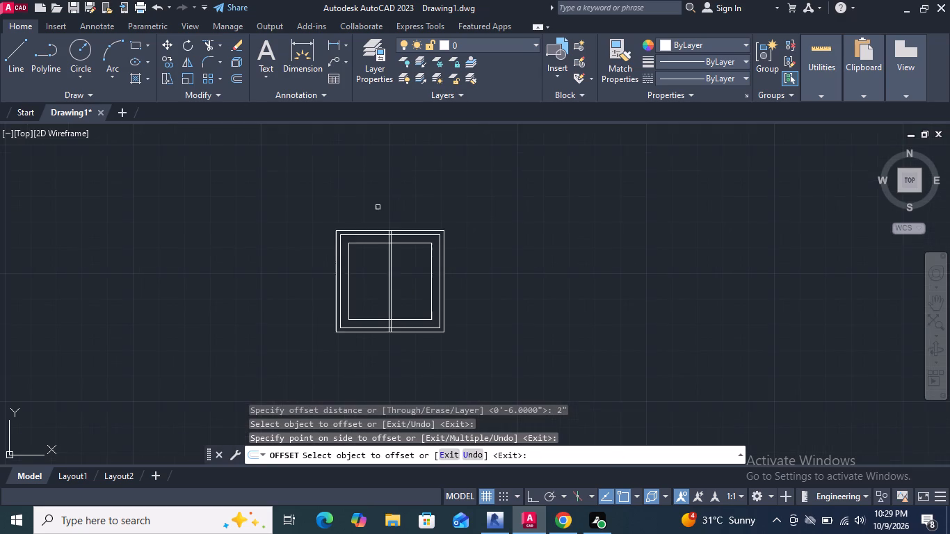
{"action": "middle_click_drag", "start_coordinate": [377, 204], "coordinate": [372, 190]}
{"action": "key", "text": "Escape"}
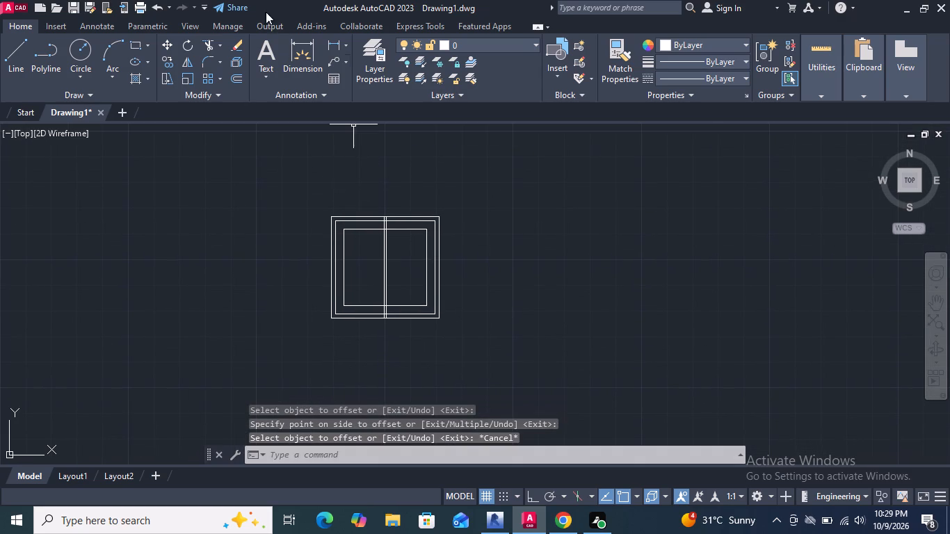
Trim away the whole top edge of the innermost rectangle, including the piece between the two centre lines.
{"action": "left_click", "coordinate": [208, 47]}
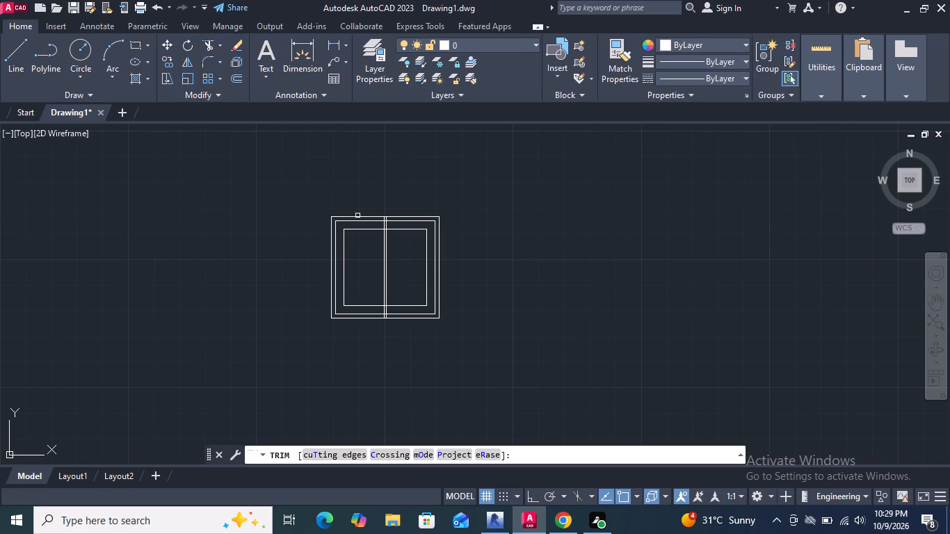
{"action": "scroll", "coordinate": [357, 215], "scroll_direction": "up", "scroll_amount": 3}
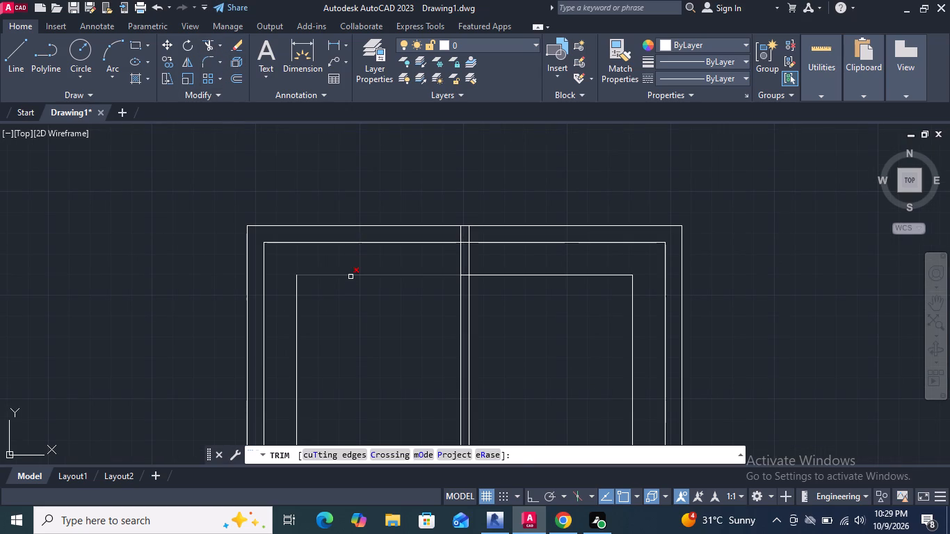
{"action": "left_click", "coordinate": [351, 277]}
{"action": "scroll", "coordinate": [474, 291], "scroll_direction": "up", "scroll_amount": 3}
{"action": "left_click_drag", "start_coordinate": [425, 215], "coordinate": [428, 259]}
{"action": "left_click_drag", "start_coordinate": [552, 194], "coordinate": [544, 295]}
Trim away the whole bottom edge of the innermost rectangle, leaving only its two vertical sides.
{"action": "scroll", "coordinate": [545, 252], "scroll_direction": "down", "scroll_amount": 5}
{"action": "scroll", "coordinate": [540, 171], "scroll_direction": "down", "scroll_amount": 2}
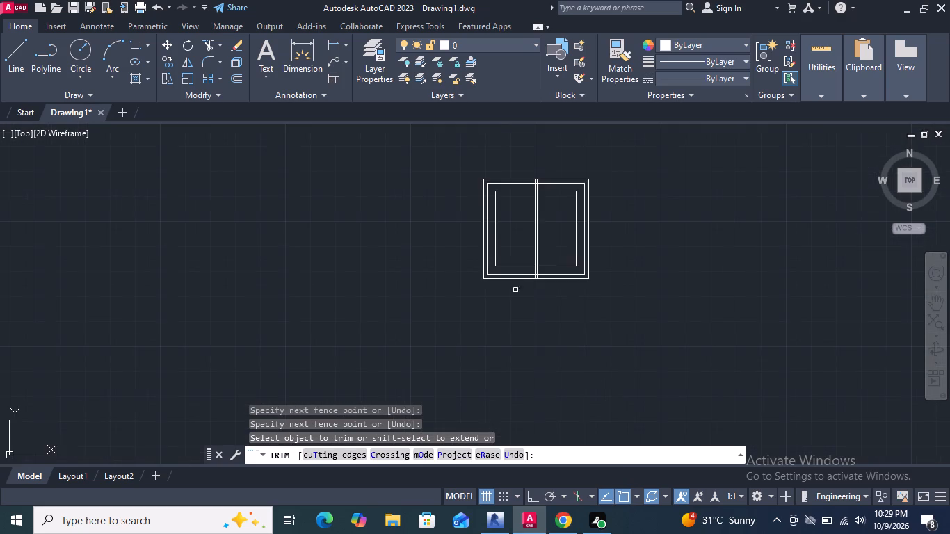
{"action": "scroll", "coordinate": [520, 278], "scroll_direction": "up", "scroll_amount": 5}
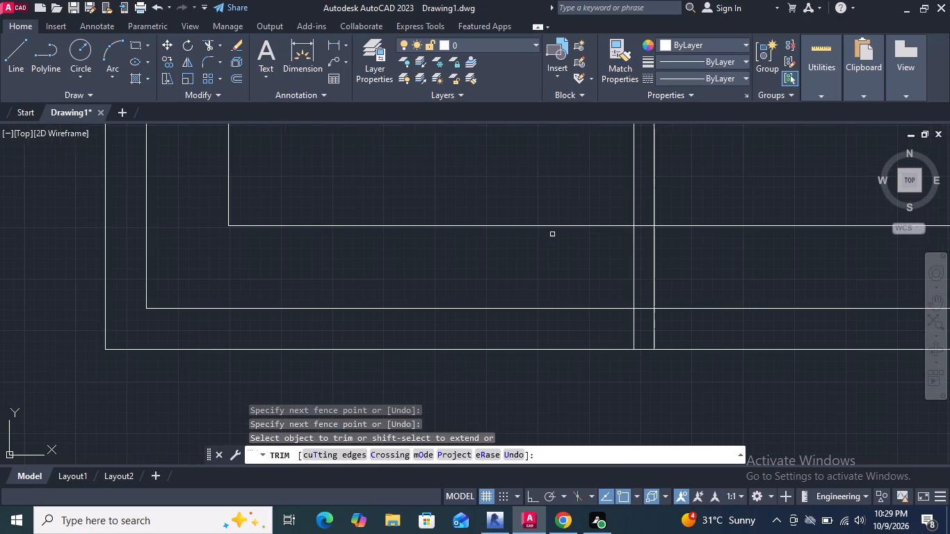
{"action": "left_click_drag", "start_coordinate": [469, 204], "coordinate": [461, 268]}
{"action": "scroll", "coordinate": [647, 232], "scroll_direction": "up", "scroll_amount": 4}
{"action": "left_click_drag", "start_coordinate": [641, 177], "coordinate": [635, 232]}
{"action": "scroll", "coordinate": [536, 248], "scroll_direction": "down", "scroll_amount": 5}
{"action": "left_click_drag", "start_coordinate": [643, 236], "coordinate": [640, 271]}
{"action": "scroll", "coordinate": [637, 259], "scroll_direction": "down", "scroll_amount": 3}
{"action": "middle_click_drag", "start_coordinate": [642, 238], "coordinate": [590, 331]}
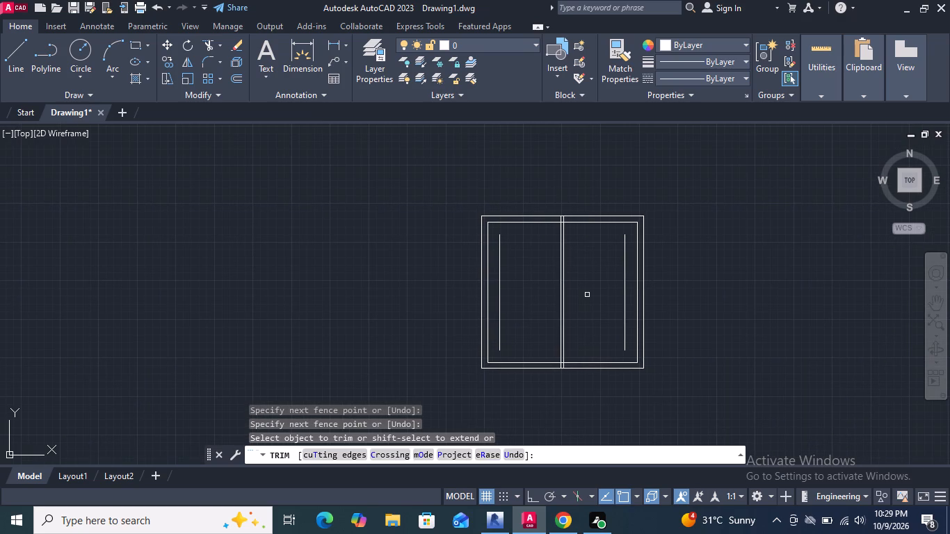
{"action": "key", "text": "Return"}
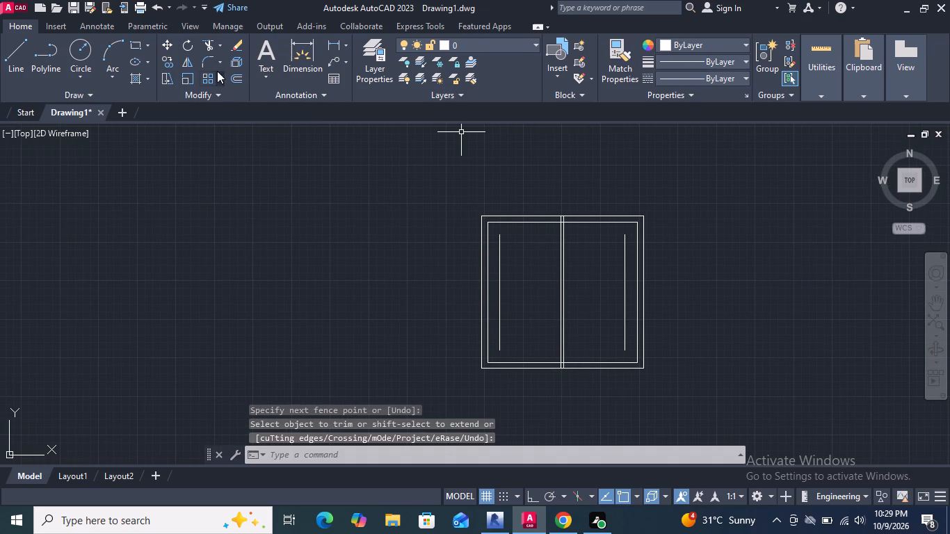
Extend the two remaining innermost vertical lines up and down to the top and bottom edges of the 2" offset rectangle.
{"action": "left_click", "coordinate": [217, 42]}
{"action": "left_click", "coordinate": [227, 99]}
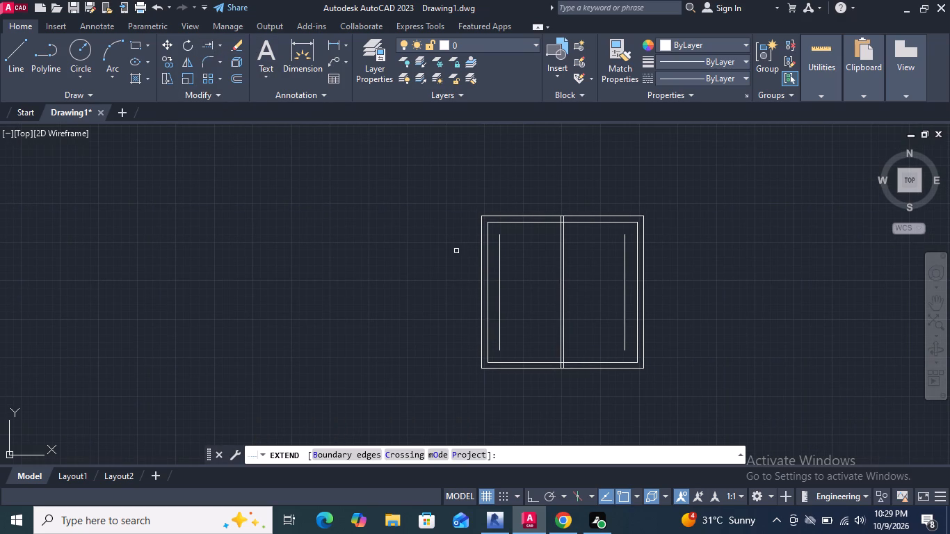
{"action": "left_click", "coordinate": [500, 239]}
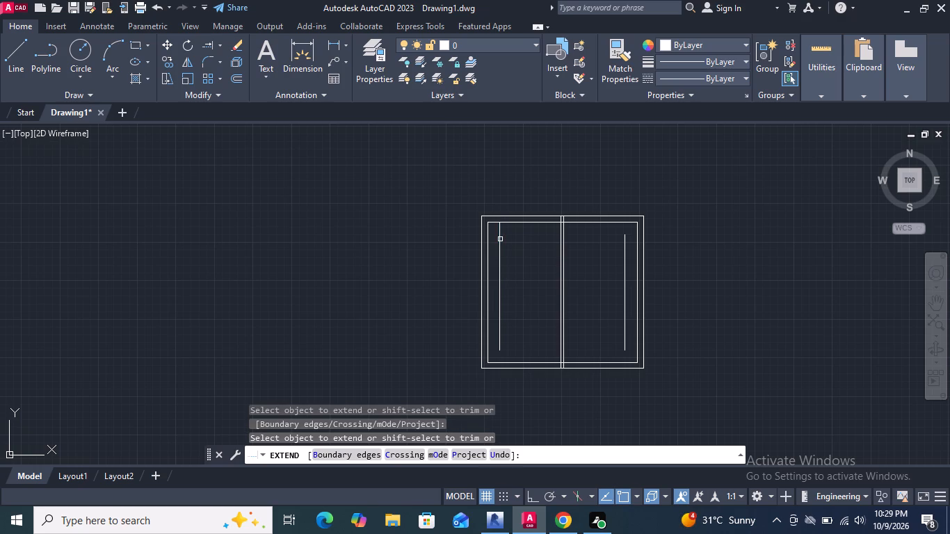
{"action": "left_click", "coordinate": [499, 341]}
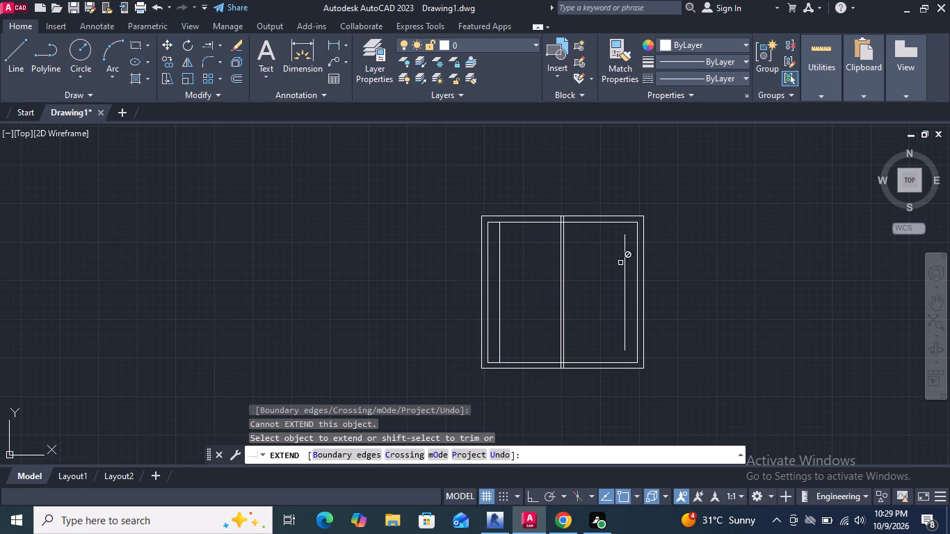
{"action": "left_click", "coordinate": [625, 240]}
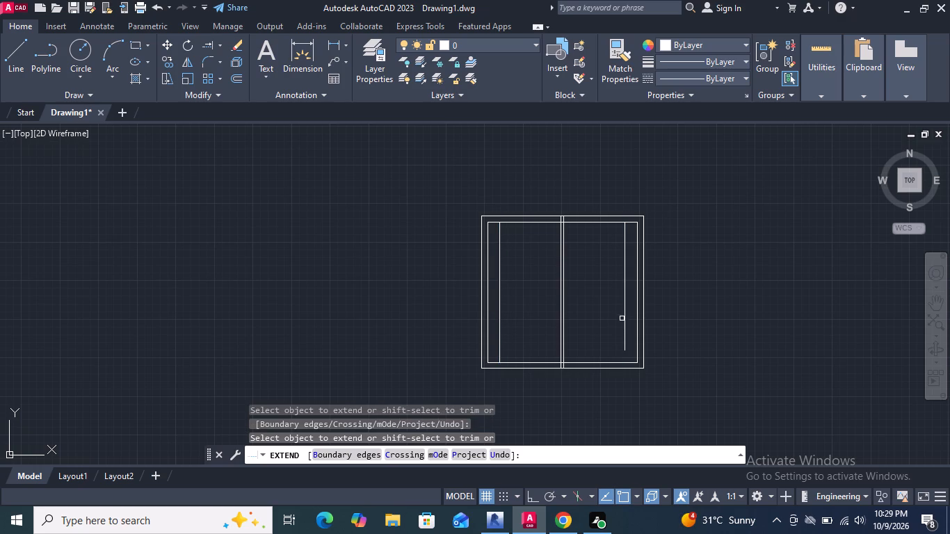
{"action": "left_click", "coordinate": [627, 350]}
{"action": "key", "text": "Return"}
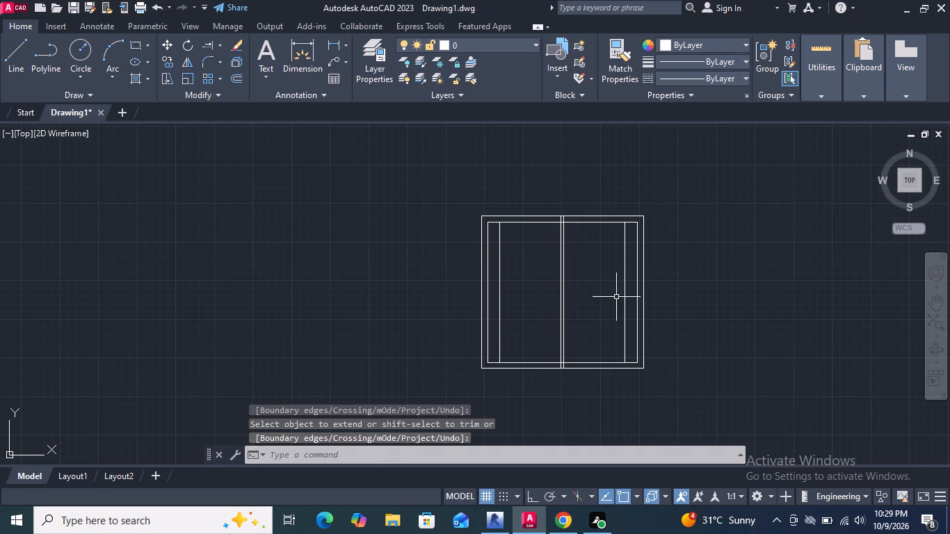
Trim away the 2" offset rectangle's left side and its top and bottom edge stubs beyond the innermost left vertical line.
{"action": "middle_click_drag", "start_coordinate": [578, 297], "coordinate": [453, 294]}
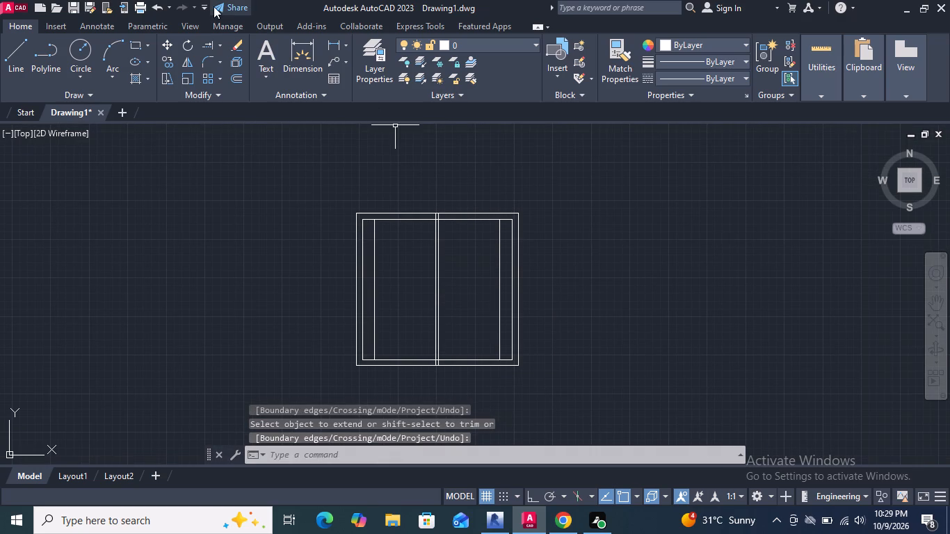
{"action": "left_click", "coordinate": [219, 53]}
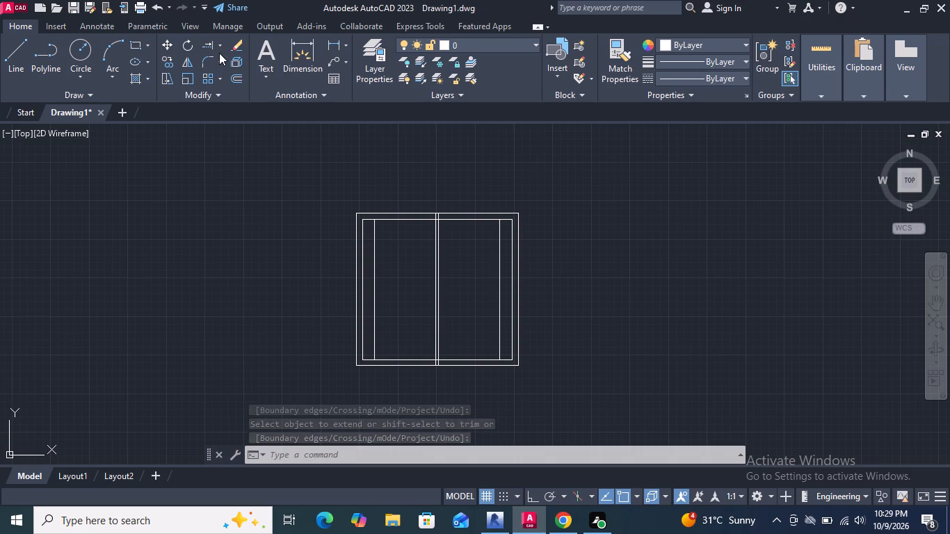
{"action": "left_click", "coordinate": [220, 43]}
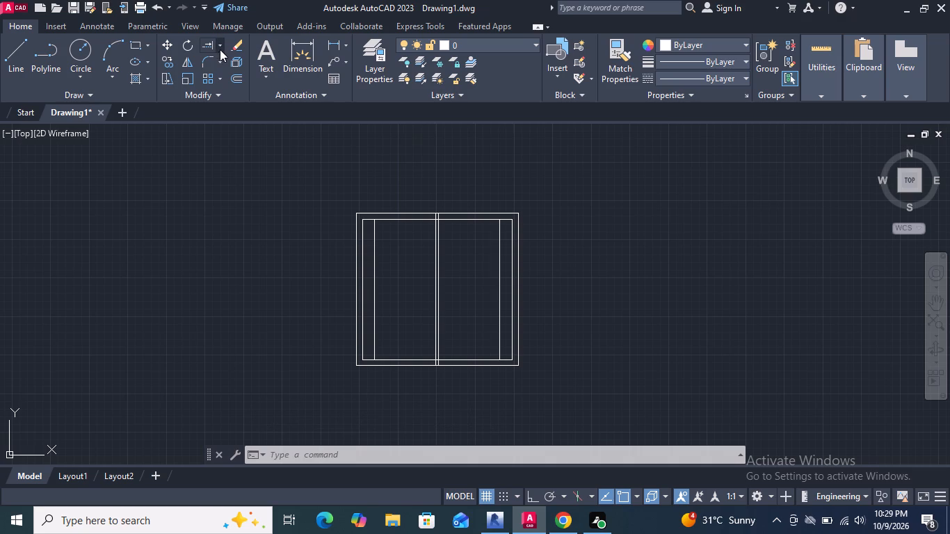
{"action": "left_click", "coordinate": [221, 67]}
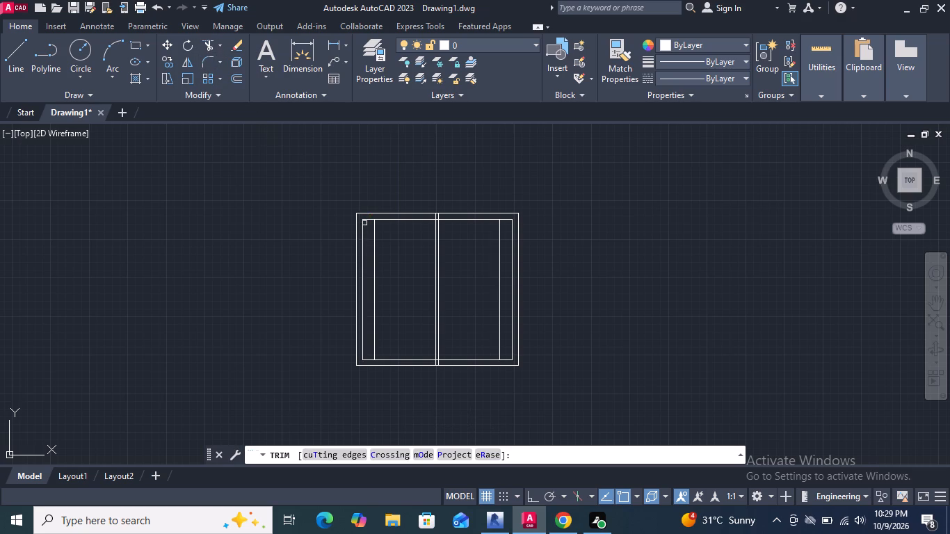
{"action": "scroll", "coordinate": [365, 223], "scroll_direction": "up", "scroll_amount": 3}
{"action": "scroll", "coordinate": [367, 221], "scroll_direction": "down", "scroll_amount": 2}
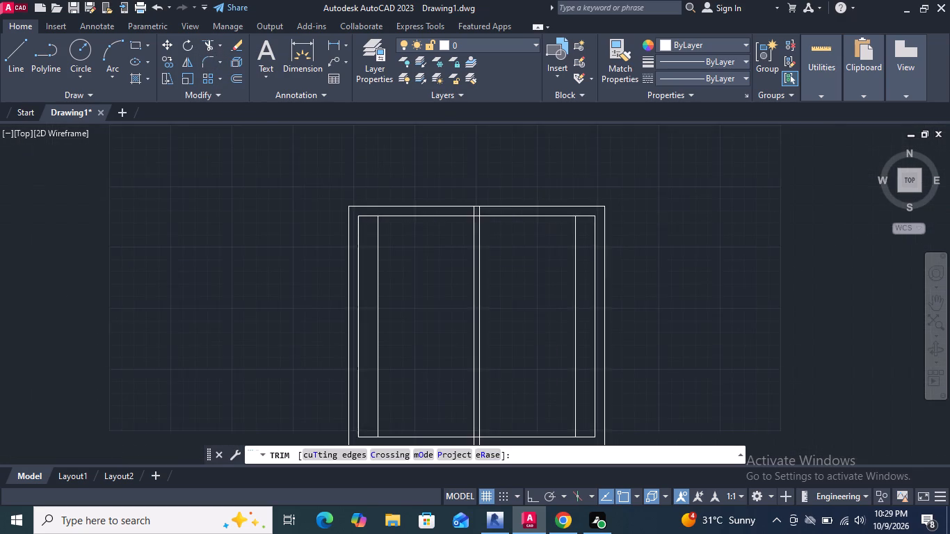
{"action": "scroll", "coordinate": [367, 220], "scroll_direction": "down", "scroll_amount": 1}
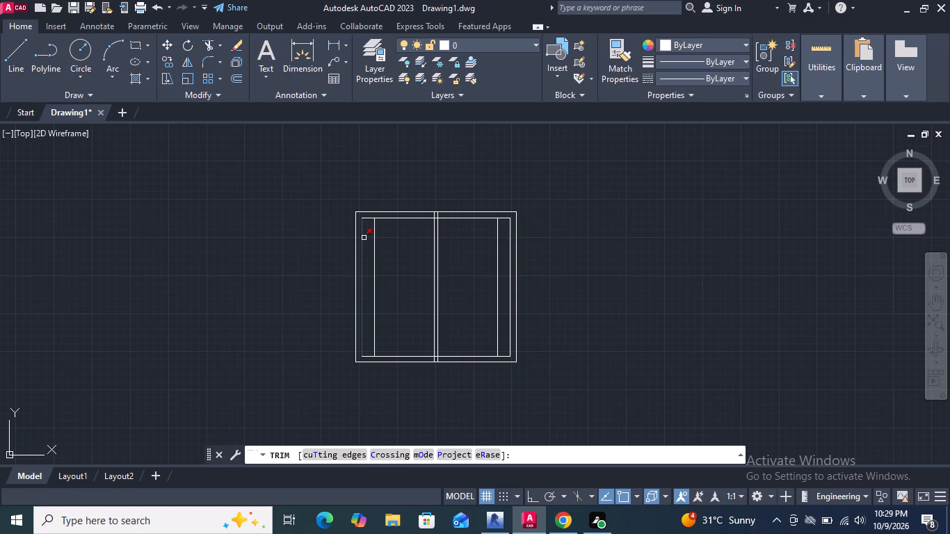
{"action": "scroll", "coordinate": [360, 222], "scroll_direction": "up", "scroll_amount": 3}
{"action": "left_click_drag", "start_coordinate": [378, 220], "coordinate": [374, 210]}
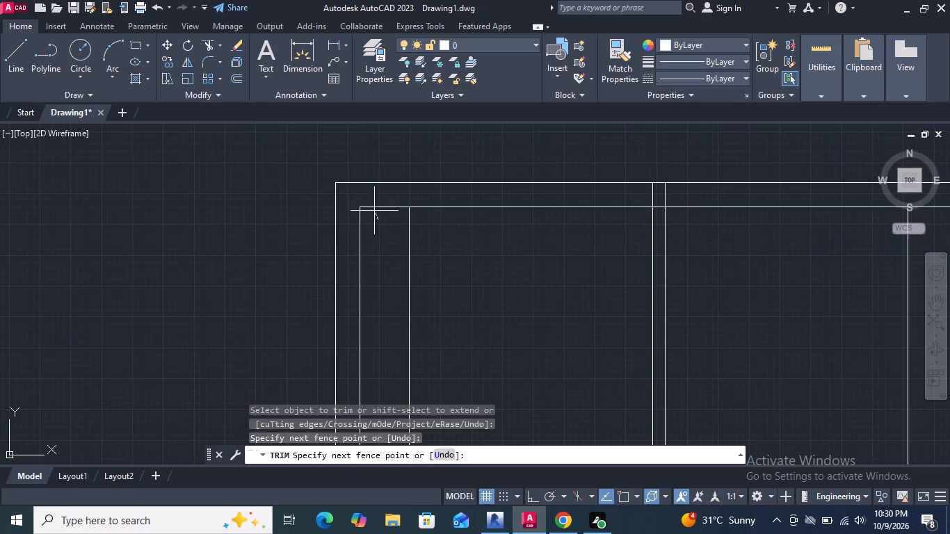
{"action": "left_click_drag", "start_coordinate": [374, 210], "coordinate": [369, 199]}
{"action": "left_click_drag", "start_coordinate": [369, 202], "coordinate": [358, 221]}
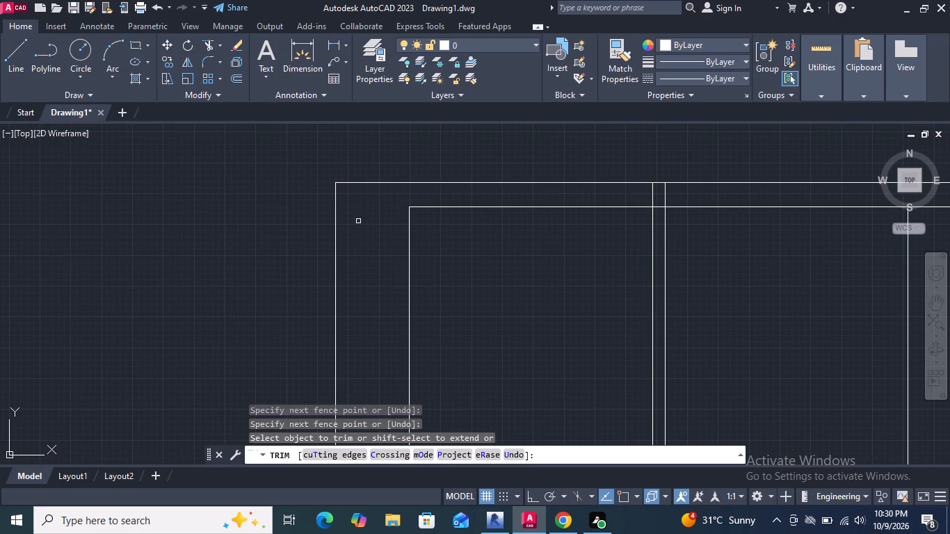
{"action": "scroll", "coordinate": [353, 172], "scroll_direction": "down", "scroll_amount": 4}
{"action": "scroll", "coordinate": [368, 257], "scroll_direction": "up", "scroll_amount": 4}
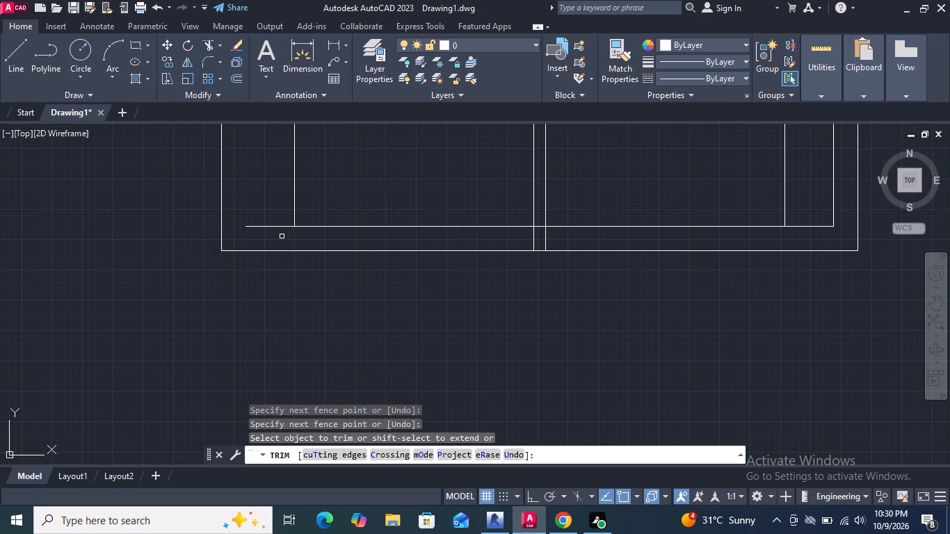
{"action": "left_click_drag", "start_coordinate": [281, 236], "coordinate": [274, 220]}
{"action": "left_click", "coordinate": [270, 212]}
Trim away the 2" offset rectangle's right side and its top and bottom edge stubs beyond the innermost right vertical line.
{"action": "scroll", "coordinate": [364, 325], "scroll_direction": "down", "scroll_amount": 4}
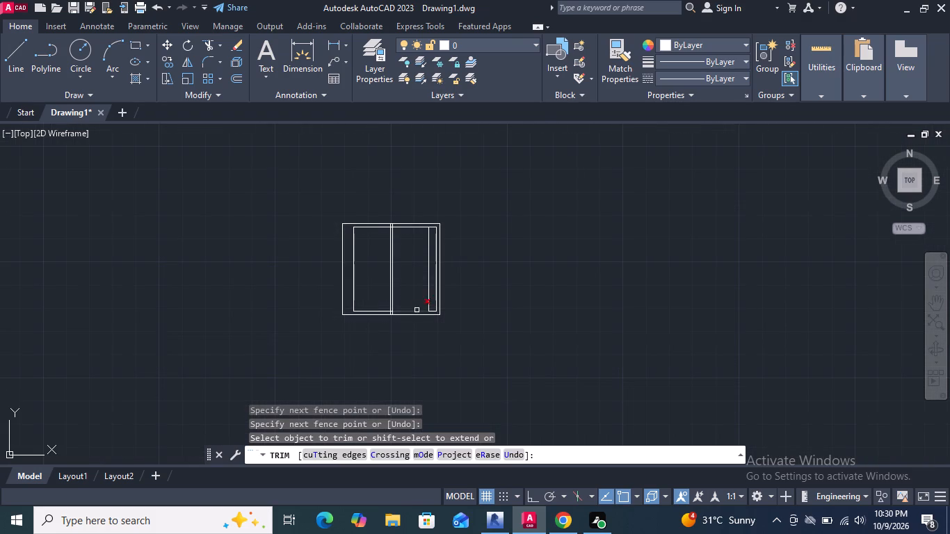
{"action": "scroll", "coordinate": [431, 232], "scroll_direction": "up", "scroll_amount": 4}
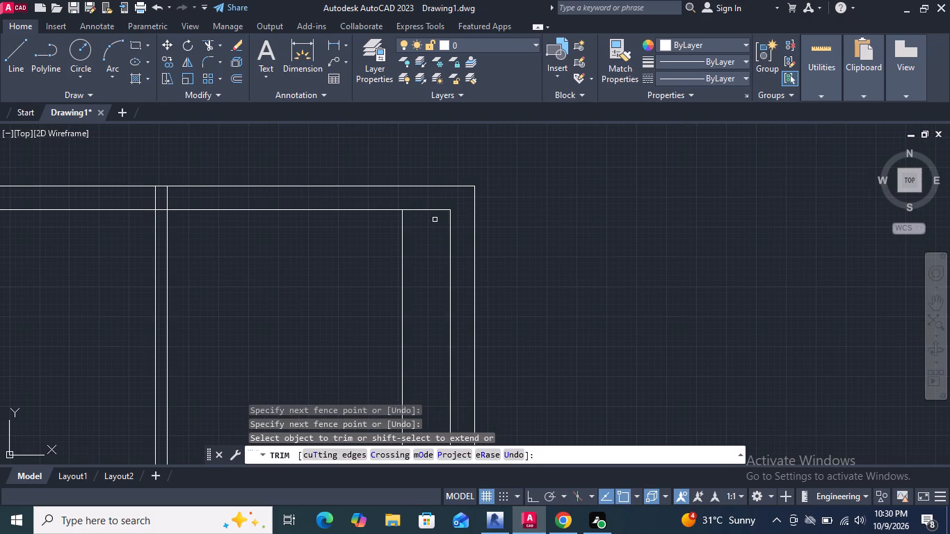
{"action": "left_click_drag", "start_coordinate": [435, 219], "coordinate": [426, 199]}
{"action": "left_click_drag", "start_coordinate": [454, 230], "coordinate": [446, 237]}
{"action": "left_click", "coordinate": [445, 237]}
{"action": "scroll", "coordinate": [447, 156], "scroll_direction": "down", "scroll_amount": 4}
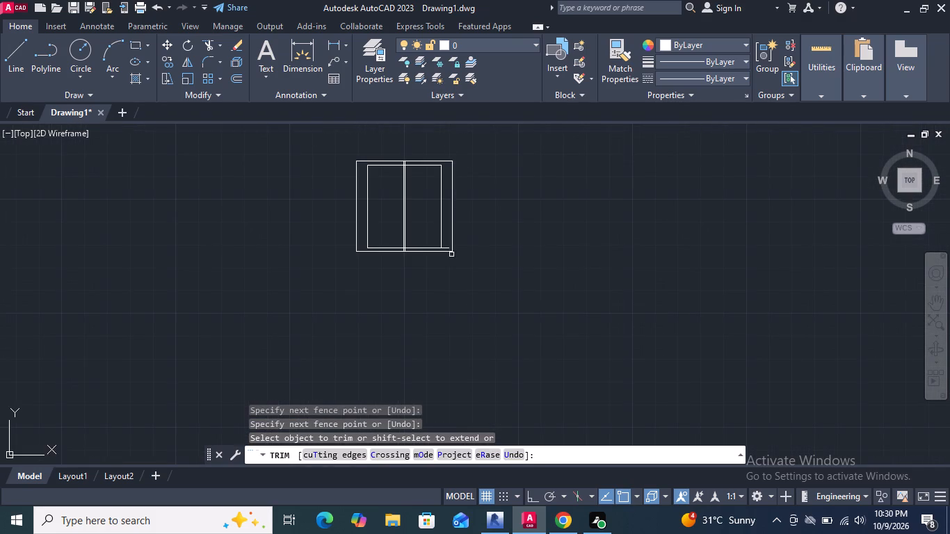
{"action": "scroll", "coordinate": [451, 254], "scroll_direction": "up", "scroll_amount": 4}
{"action": "left_click", "coordinate": [410, 215]}
{"action": "left_click", "coordinate": [398, 195]}
Trim both centre divider lines where they run past the inner rectangle to the outer frame, at the bottom and top.
{"action": "scroll", "coordinate": [440, 306], "scroll_direction": "down", "scroll_amount": 3}
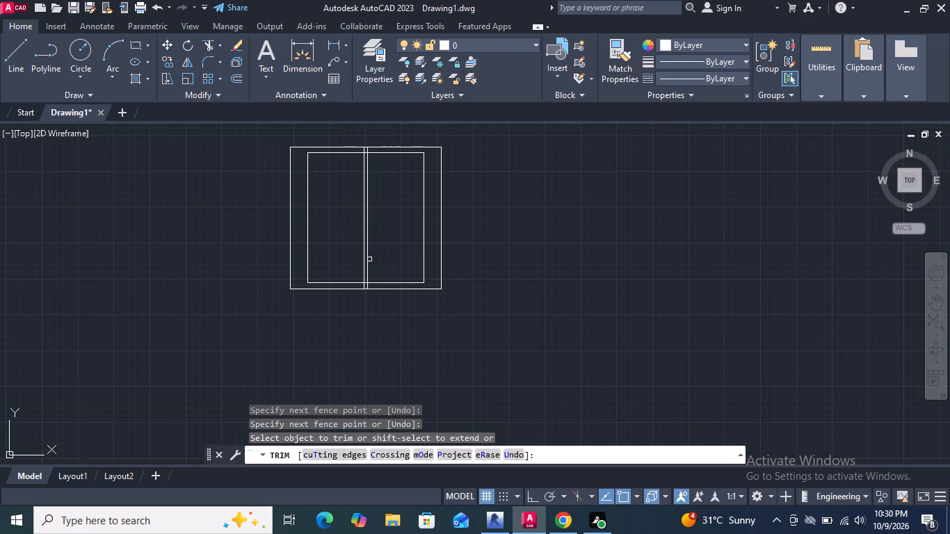
{"action": "scroll", "coordinate": [360, 292], "scroll_direction": "up", "scroll_amount": 6}
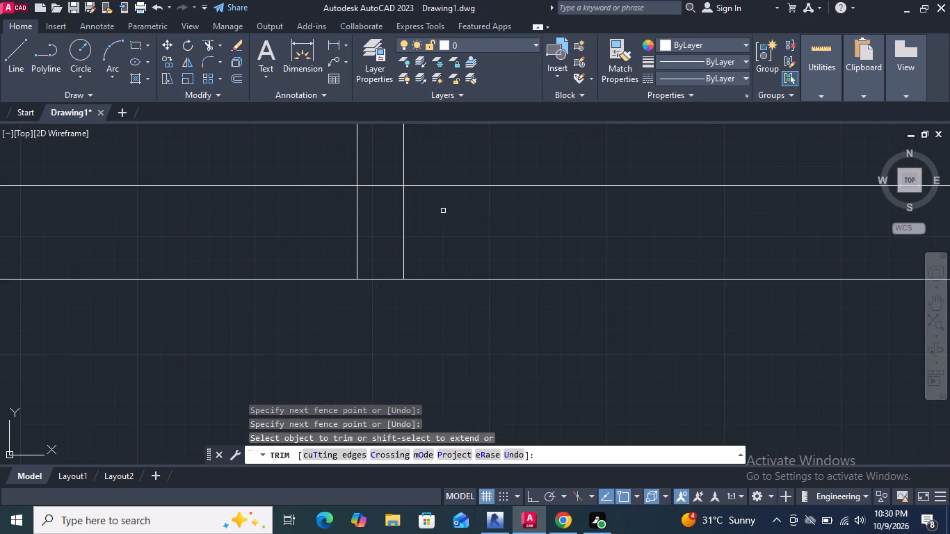
{"action": "left_click_drag", "start_coordinate": [445, 211], "coordinate": [253, 243]}
{"action": "scroll", "coordinate": [346, 342], "scroll_direction": "down", "scroll_amount": 5}
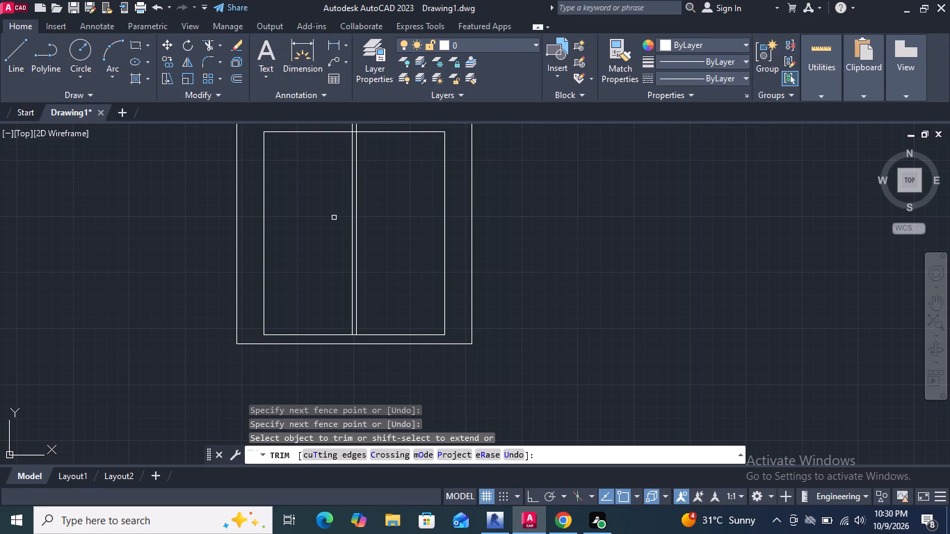
{"action": "middle_click_drag", "start_coordinate": [334, 218], "coordinate": [321, 335]}
{"action": "scroll", "coordinate": [348, 243], "scroll_direction": "up", "scroll_amount": 4}
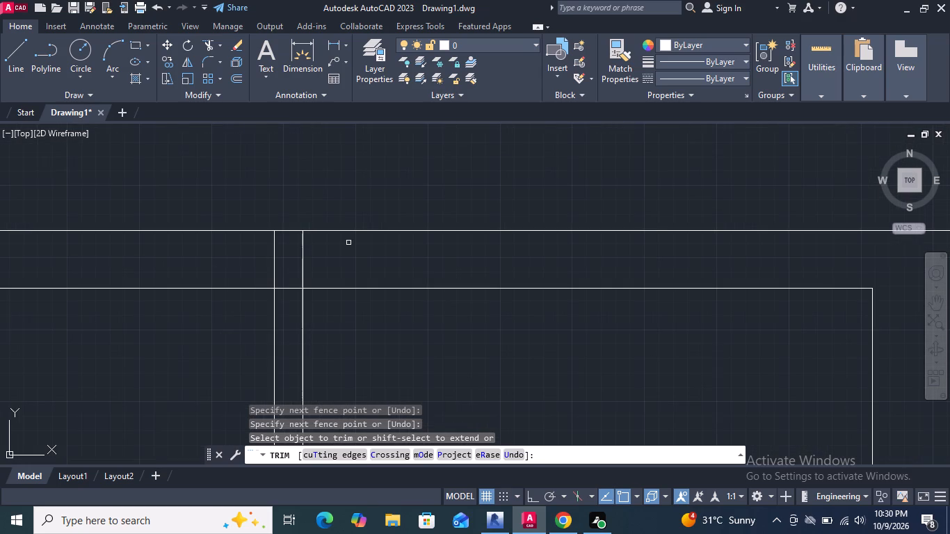
{"action": "left_click_drag", "start_coordinate": [348, 243], "coordinate": [226, 257]}
{"action": "scroll", "coordinate": [346, 228], "scroll_direction": "down", "scroll_amount": 5}
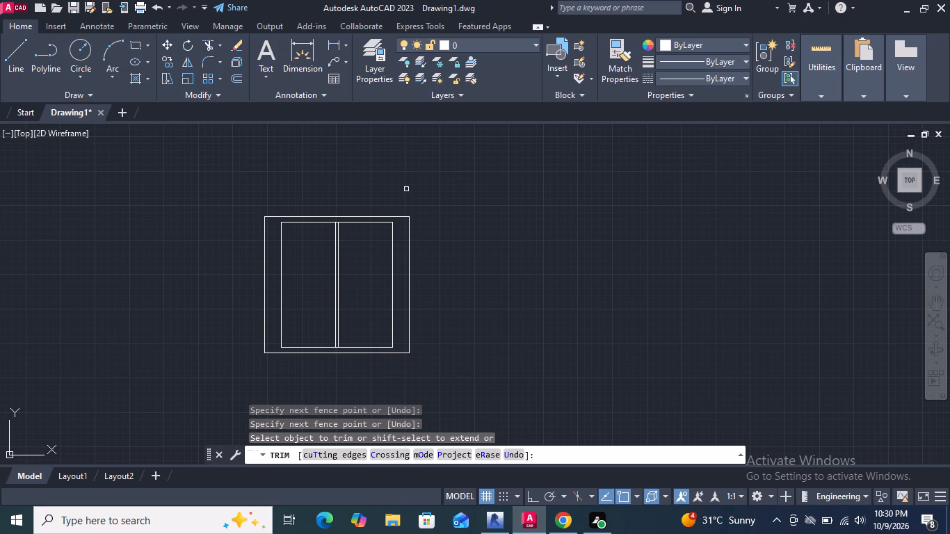
{"action": "key", "text": "Return"}
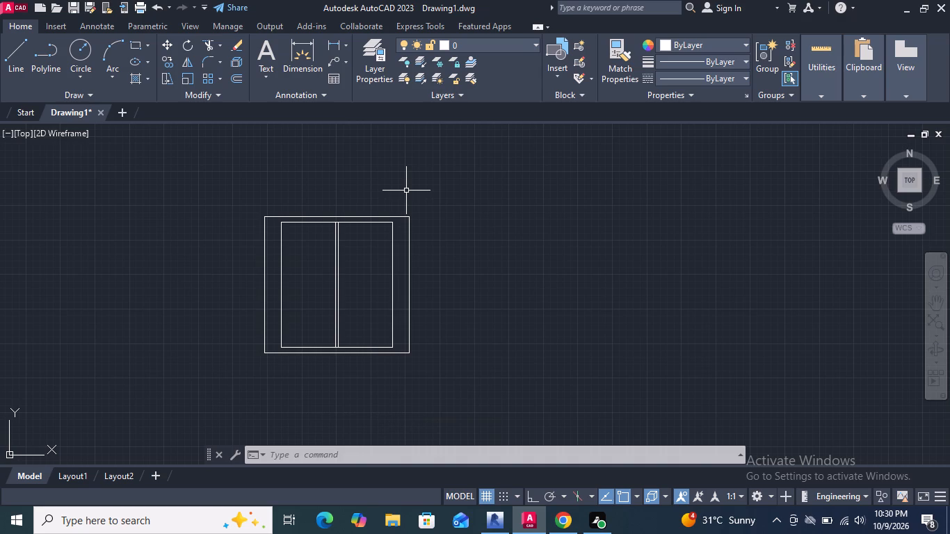
Offset the inner rectangle's left, bottom, top and right edges 3" inward.
{"action": "middle_click_drag", "start_coordinate": [354, 308], "coordinate": [382, 291]}
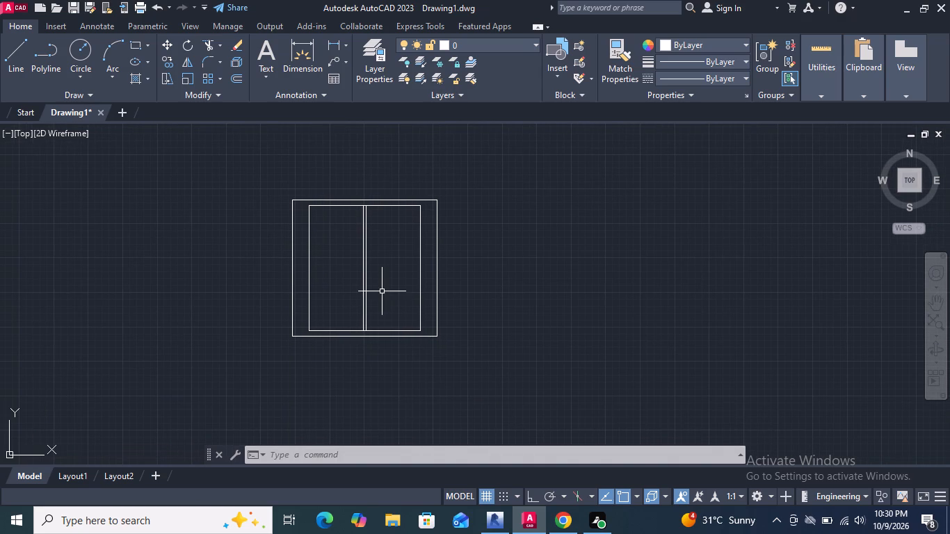
{"action": "scroll", "coordinate": [344, 270], "scroll_direction": "up", "scroll_amount": 1}
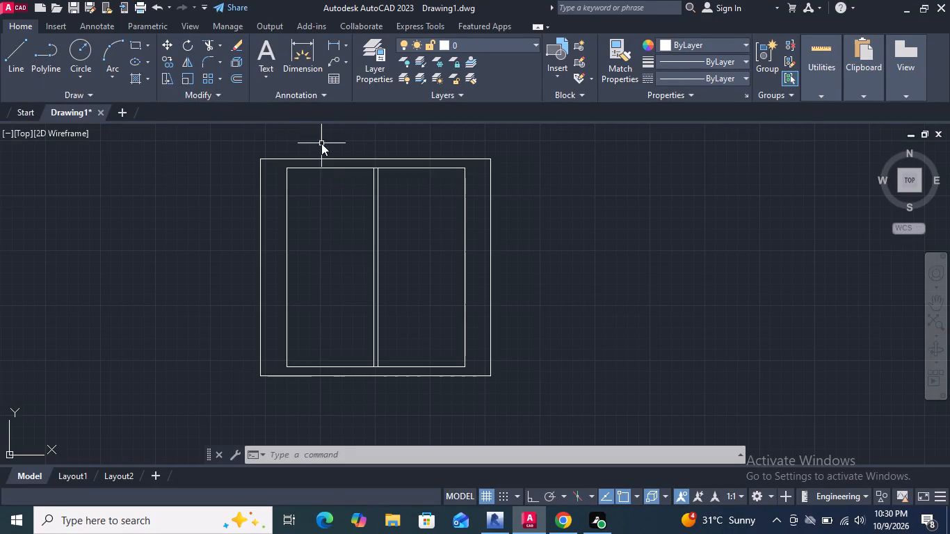
{"action": "left_click", "coordinate": [237, 73]}
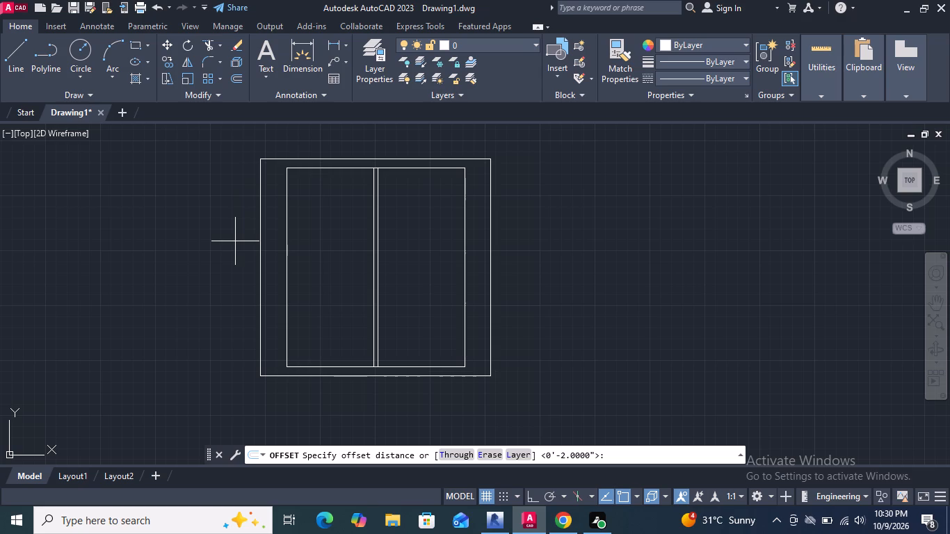
{"action": "key", "text": "3"}
{"action": "key", "text": "shift+quotedbl"}
{"action": "key", "text": "Return"}
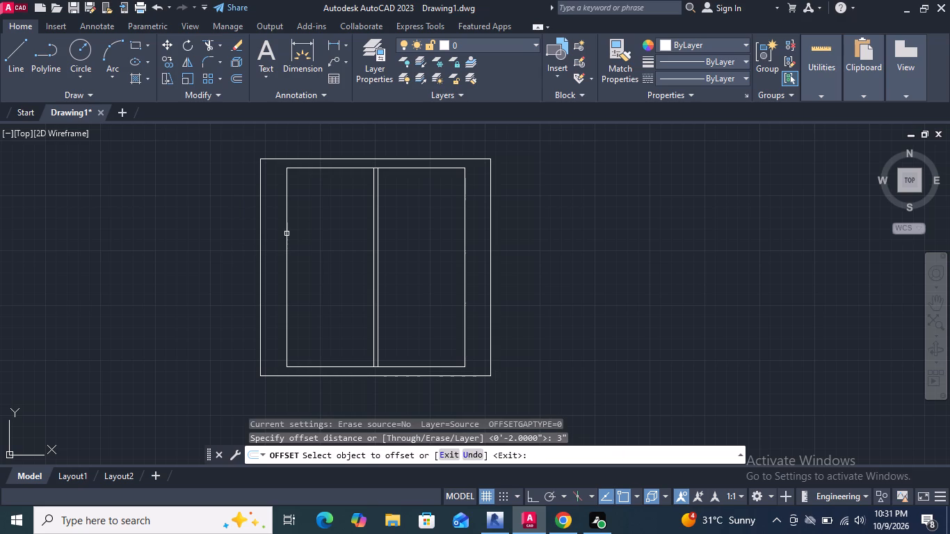
{"action": "left_click", "coordinate": [286, 234]}
{"action": "left_click", "coordinate": [350, 240]}
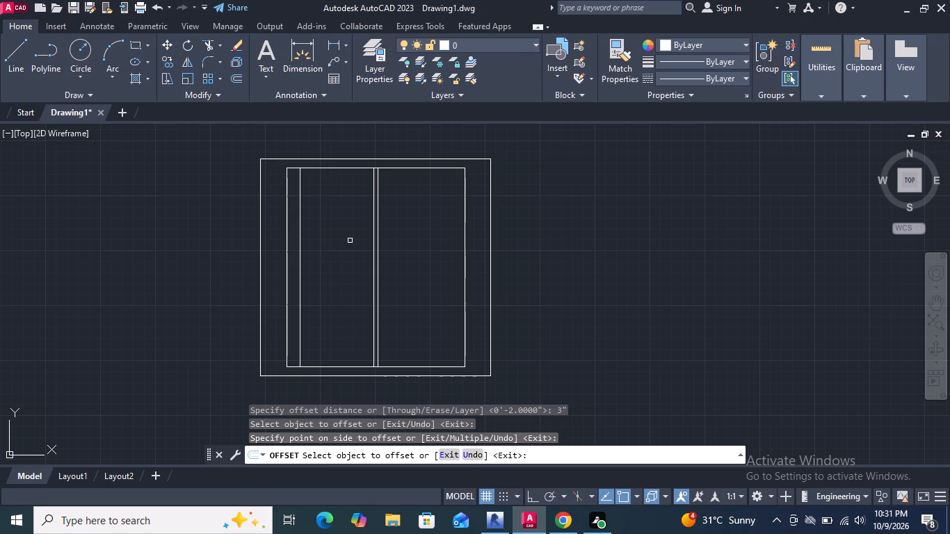
{"action": "left_click", "coordinate": [332, 369]}
{"action": "left_click", "coordinate": [332, 352]}
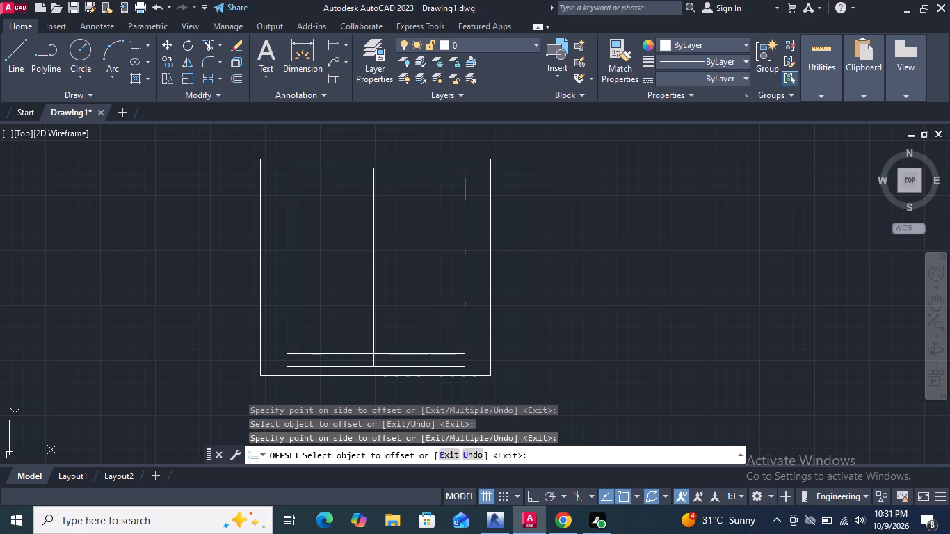
{"action": "left_click", "coordinate": [330, 168]}
{"action": "left_click", "coordinate": [330, 208]}
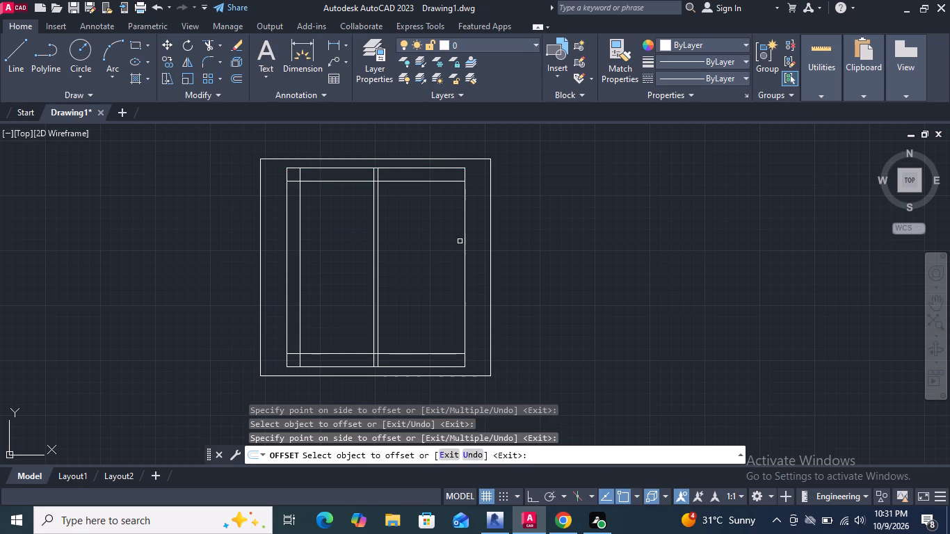
{"action": "left_click", "coordinate": [465, 241]}
{"action": "left_click", "coordinate": [430, 250]}
Offset the two centre divider lines 3" outward, one into the right panel and the other into the left panel.
{"action": "scroll", "coordinate": [390, 252], "scroll_direction": "up", "scroll_amount": 2}
{"action": "left_click", "coordinate": [357, 242]}
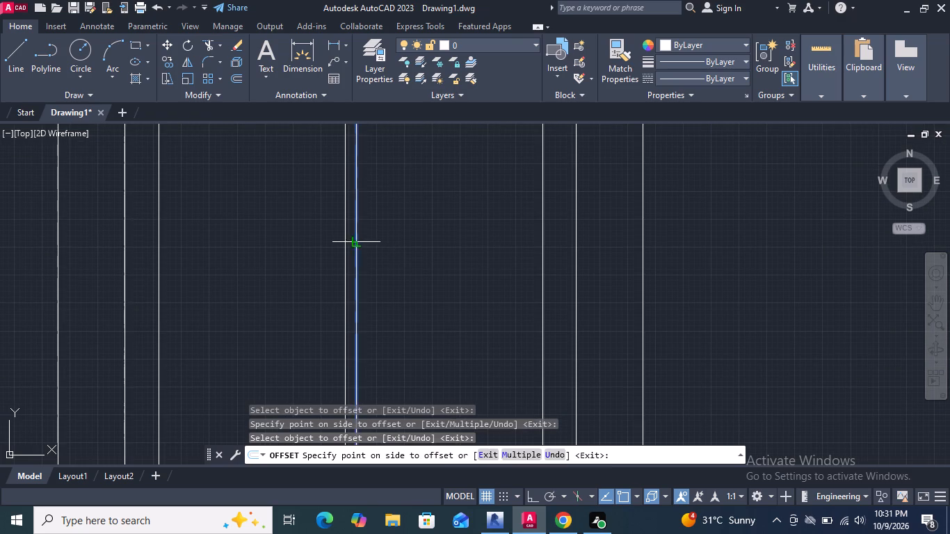
{"action": "left_click", "coordinate": [414, 249]}
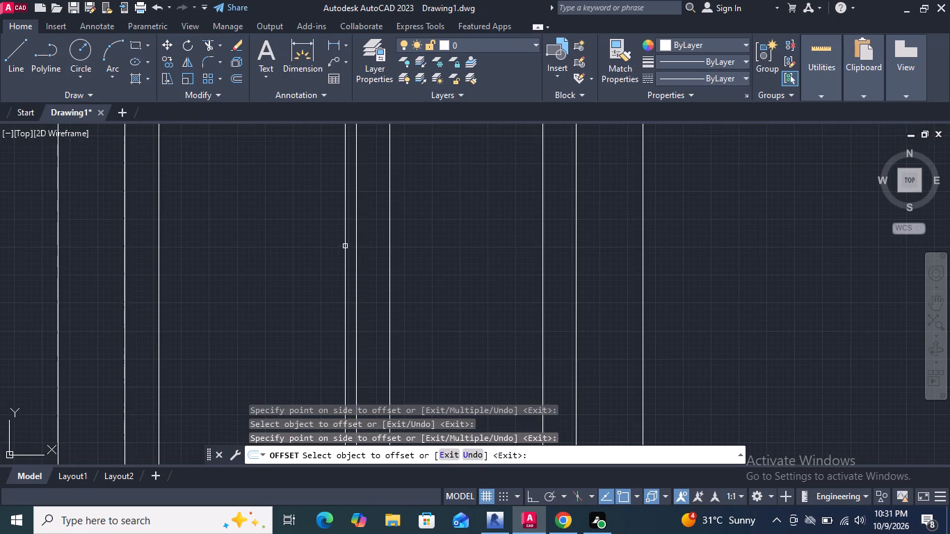
{"action": "left_click", "coordinate": [345, 246]}
{"action": "left_click", "coordinate": [271, 251]}
{"action": "key", "text": "Return"}
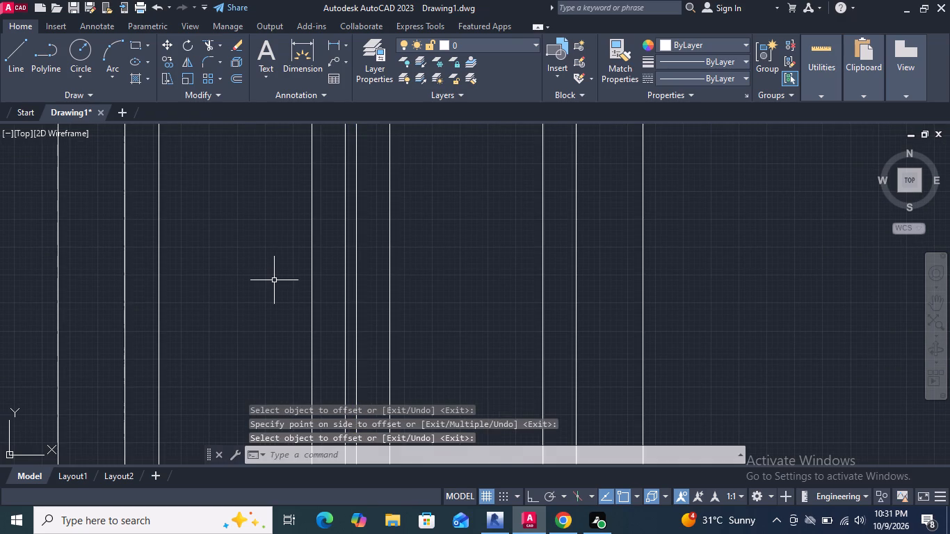
Trim the 3" offset lines overrunning the left panel's two top corners, including the top segment between the panel and the centre divider.
{"action": "scroll", "coordinate": [274, 280], "scroll_direction": "down", "scroll_amount": 2}
{"action": "left_click", "coordinate": [208, 47]}
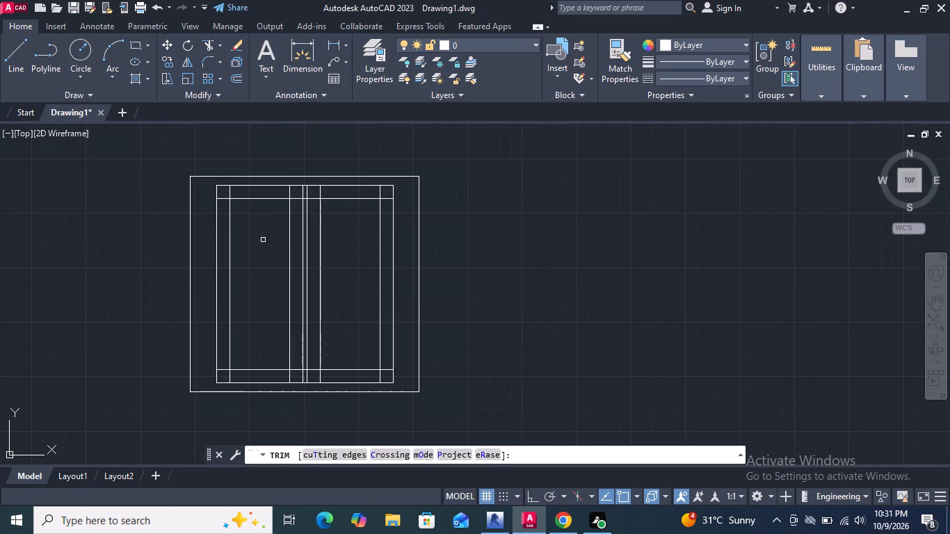
{"action": "scroll", "coordinate": [209, 190], "scroll_direction": "up", "scroll_amount": 3}
{"action": "left_click_drag", "start_coordinate": [353, 220], "coordinate": [313, 240]}
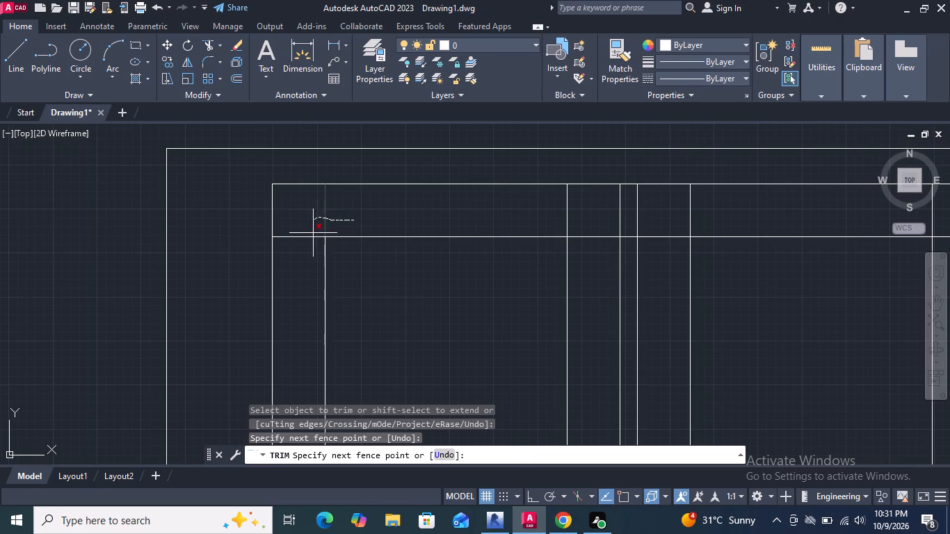
{"action": "left_click_drag", "start_coordinate": [313, 240], "coordinate": [313, 255]}
{"action": "left_click_drag", "start_coordinate": [582, 217], "coordinate": [538, 214]}
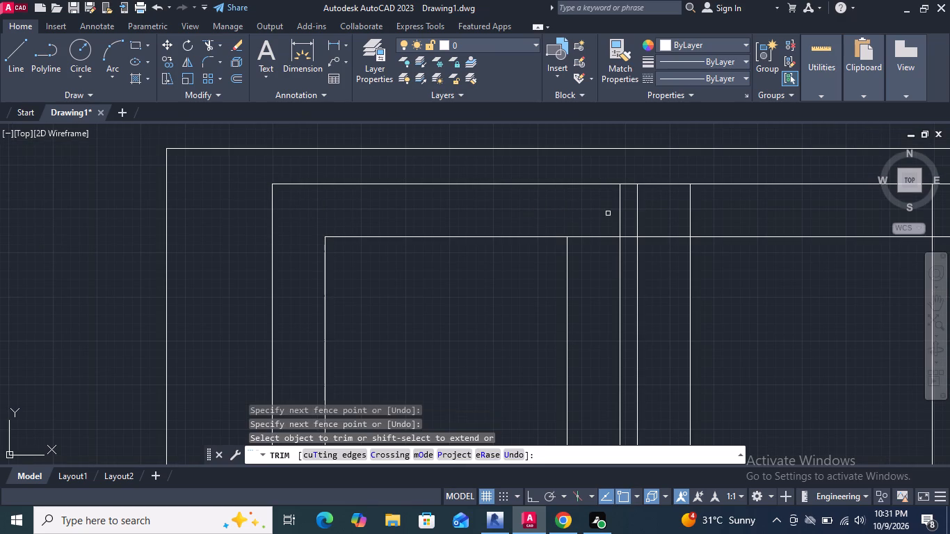
{"action": "left_click_drag", "start_coordinate": [609, 215], "coordinate": [609, 260]}
Trim the 3" top offset line across the centre divider and all line overruns at the right panel's two top corners.
{"action": "scroll", "coordinate": [541, 209], "scroll_direction": "down", "scroll_amount": 2}
{"action": "scroll", "coordinate": [581, 213], "scroll_direction": "up", "scroll_amount": 2}
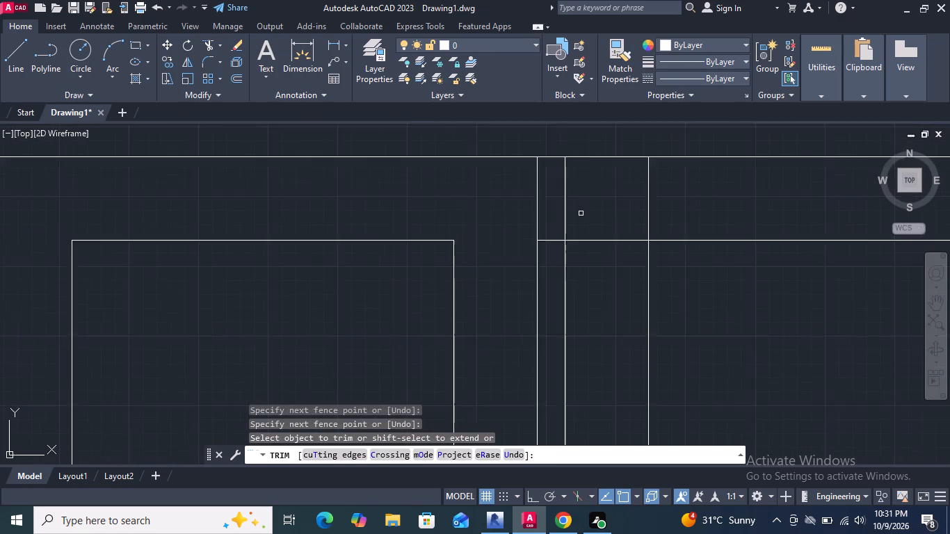
{"action": "scroll", "coordinate": [581, 213], "scroll_direction": "up", "scroll_amount": 2}
{"action": "scroll", "coordinate": [536, 212], "scroll_direction": "down", "scroll_amount": 2}
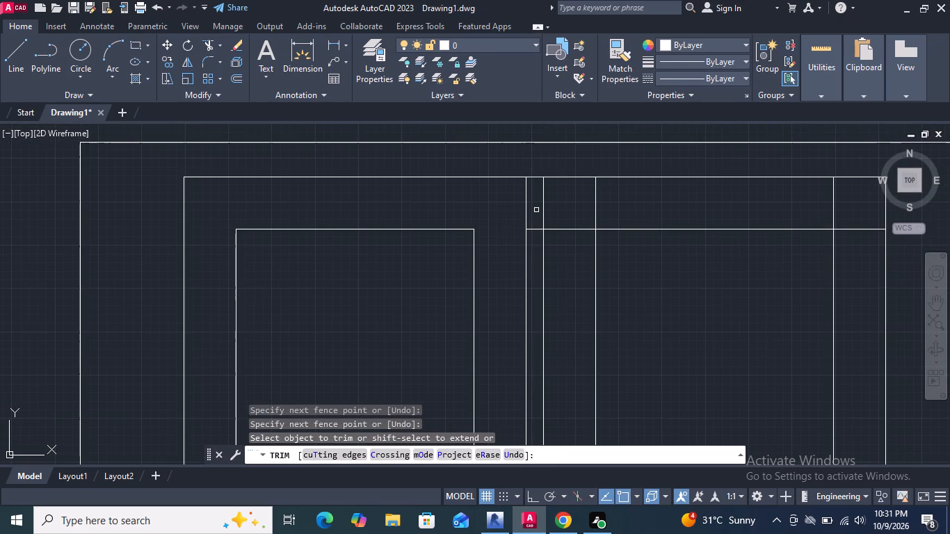
{"action": "left_click_drag", "start_coordinate": [536, 210], "coordinate": [535, 241]}
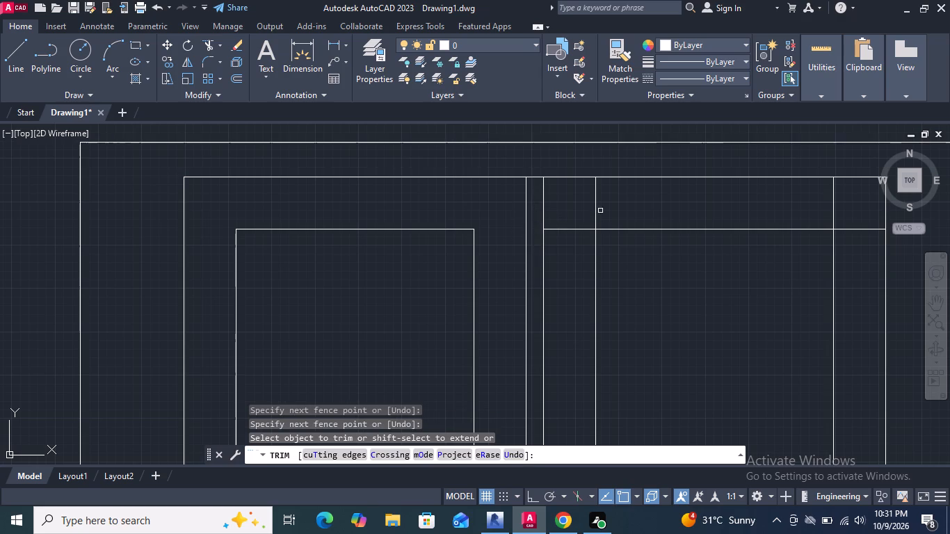
{"action": "left_click_drag", "start_coordinate": [605, 207], "coordinate": [566, 237]}
{"action": "scroll", "coordinate": [482, 238], "scroll_direction": "down", "scroll_amount": 3}
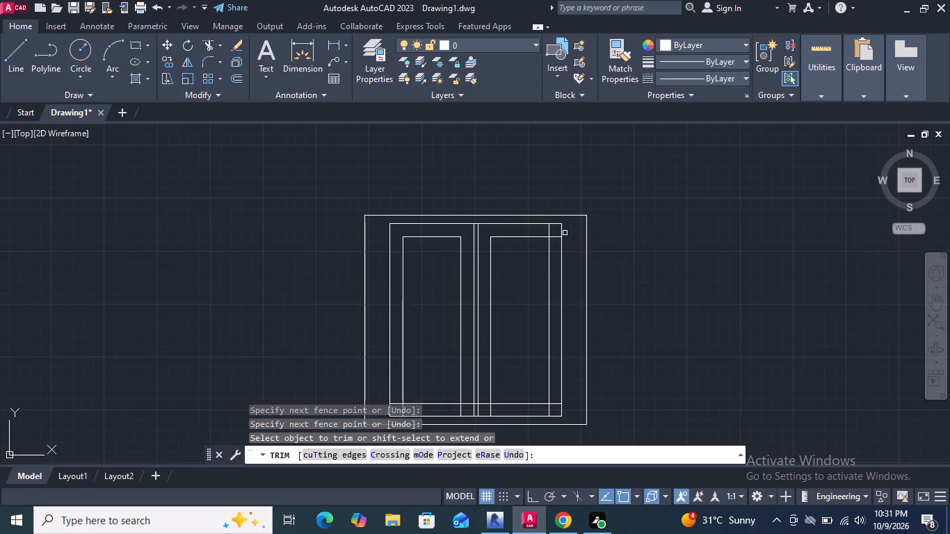
{"action": "scroll", "coordinate": [565, 232], "scroll_direction": "up", "scroll_amount": 4}
{"action": "left_click_drag", "start_coordinate": [430, 218], "coordinate": [494, 273]}
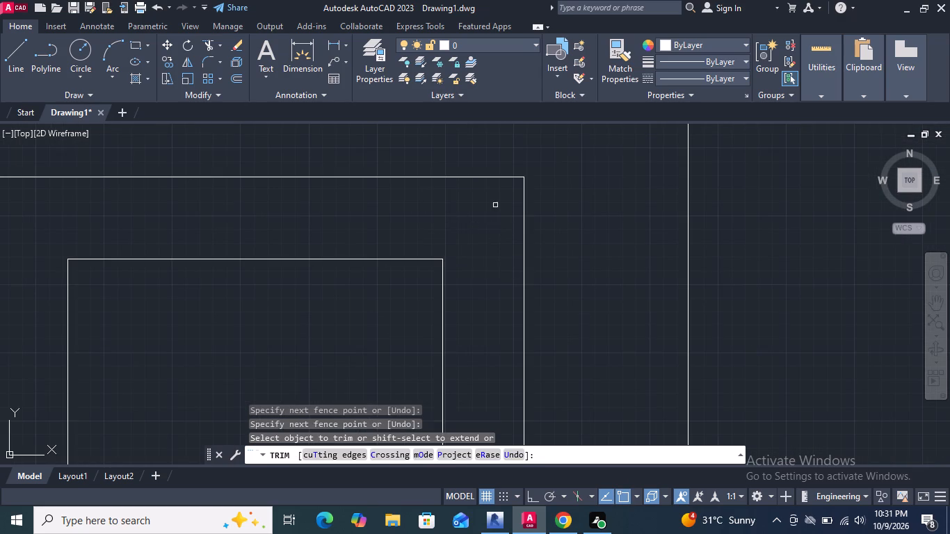
Trim the 3" offset line overruns at the right panel's bottom right and bottom left corners.
{"action": "scroll", "coordinate": [499, 192], "scroll_direction": "down", "scroll_amount": 4}
{"action": "scroll", "coordinate": [487, 371], "scroll_direction": "up", "scroll_amount": 5}
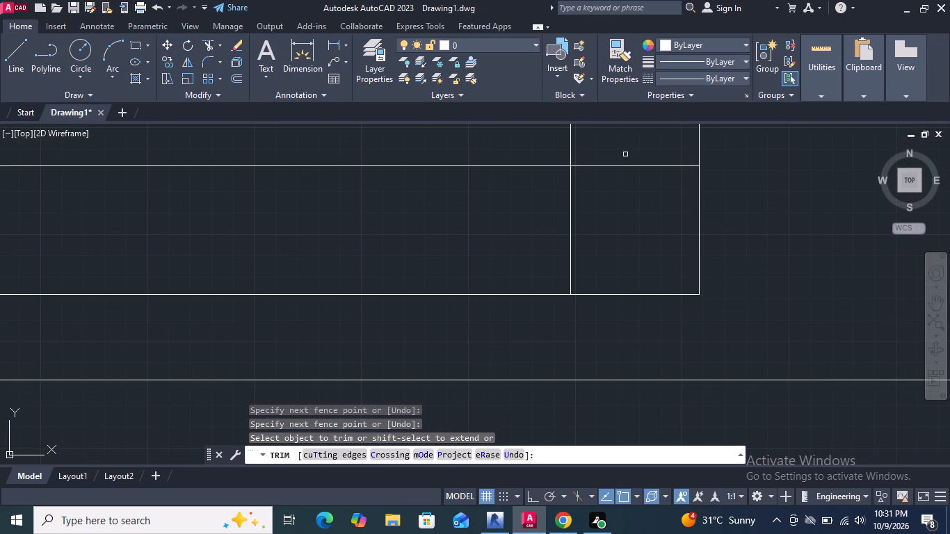
{"action": "left_click_drag", "start_coordinate": [626, 148], "coordinate": [545, 228]}
{"action": "scroll", "coordinate": [560, 252], "scroll_direction": "down", "scroll_amount": 4}
{"action": "scroll", "coordinate": [470, 242], "scroll_direction": "up", "scroll_amount": 3}
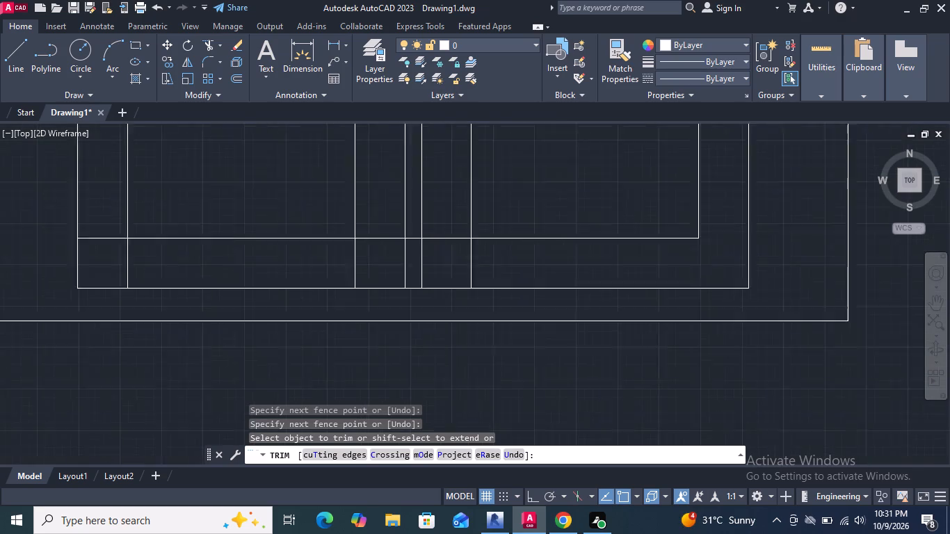
{"action": "left_click_drag", "start_coordinate": [435, 211], "coordinate": [538, 297]}
Trim the 3" bottom offset line across the centre divider and the line overruns at the left panel's two bottom corners.
{"action": "left_click_drag", "start_coordinate": [324, 200], "coordinate": [328, 264]}
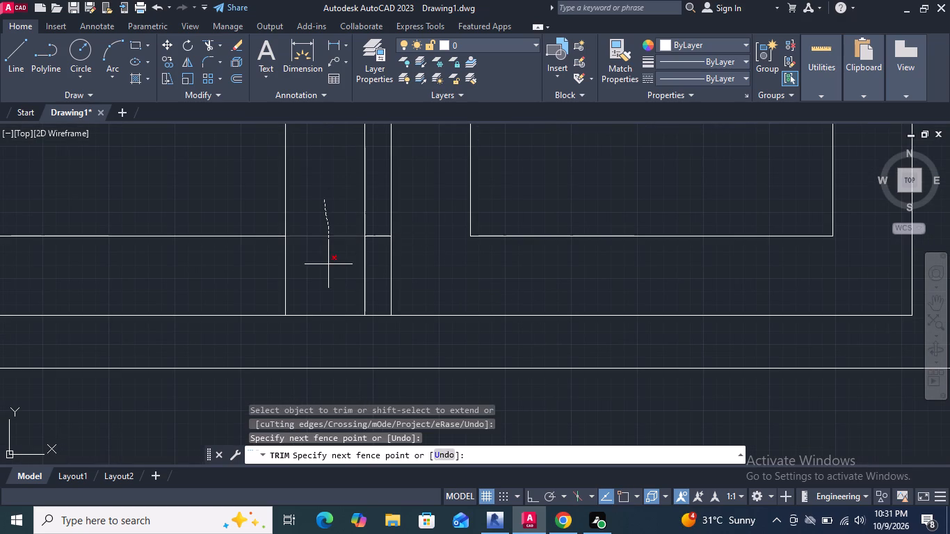
{"action": "left_click_drag", "start_coordinate": [328, 264], "coordinate": [226, 270]}
{"action": "scroll", "coordinate": [361, 221], "scroll_direction": "up", "scroll_amount": 4}
{"action": "left_click_drag", "start_coordinate": [431, 251], "coordinate": [437, 350]}
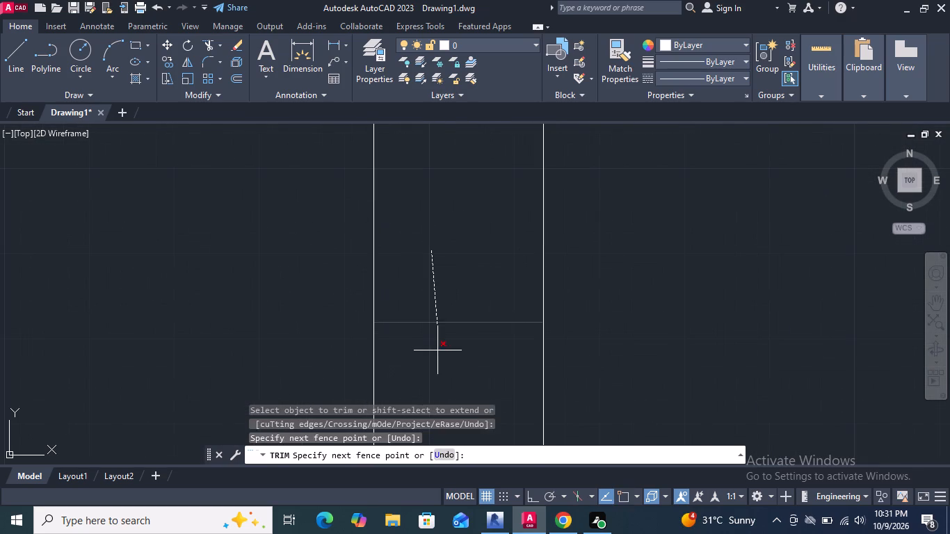
{"action": "left_click_drag", "start_coordinate": [437, 350], "coordinate": [437, 351]}
{"action": "scroll", "coordinate": [442, 327], "scroll_direction": "down", "scroll_amount": 5}
{"action": "scroll", "coordinate": [159, 355], "scroll_direction": "up", "scroll_amount": 3}
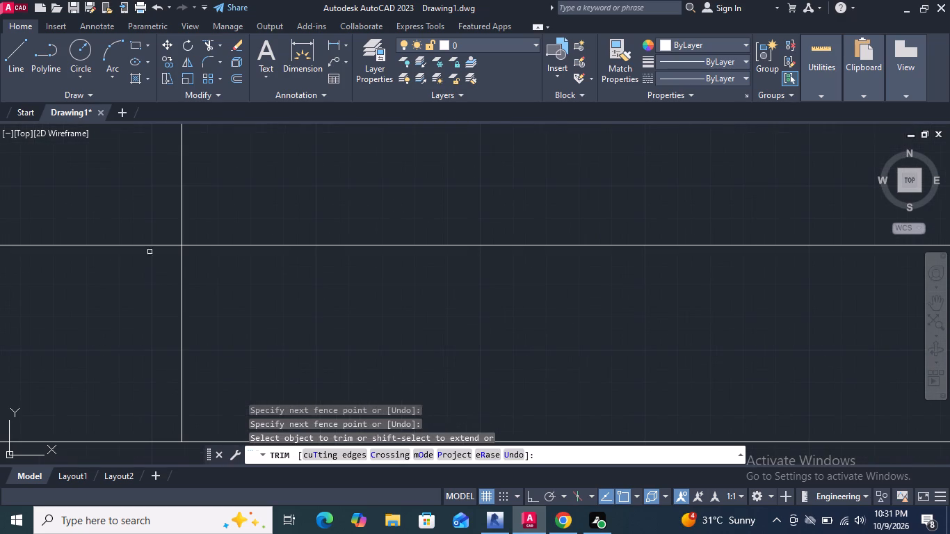
{"action": "left_click_drag", "start_coordinate": [150, 213], "coordinate": [298, 337]}
{"action": "scroll", "coordinate": [293, 352], "scroll_direction": "down", "scroll_amount": 7}
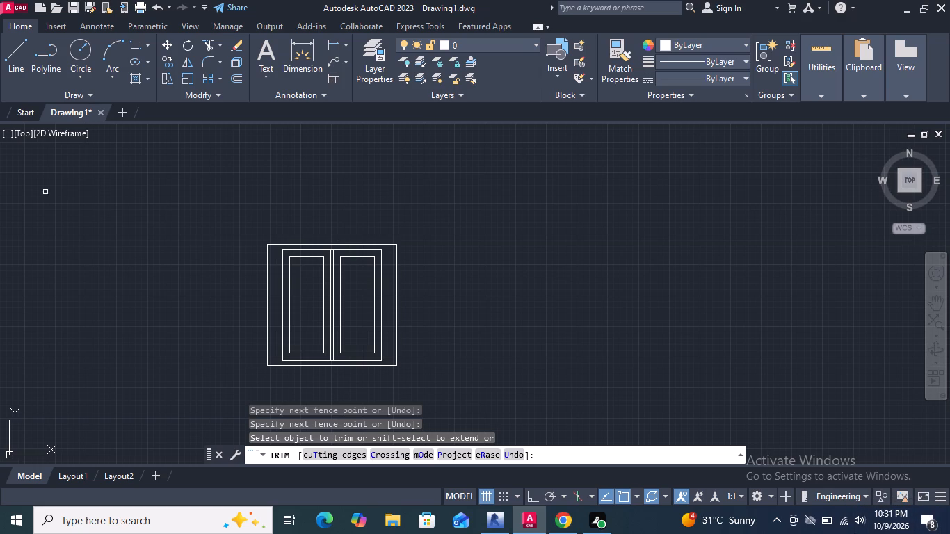
{"action": "scroll", "coordinate": [300, 318], "scroll_direction": "up", "scroll_amount": 1}
{"action": "middle_click_drag", "start_coordinate": [320, 291], "coordinate": [345, 266]}
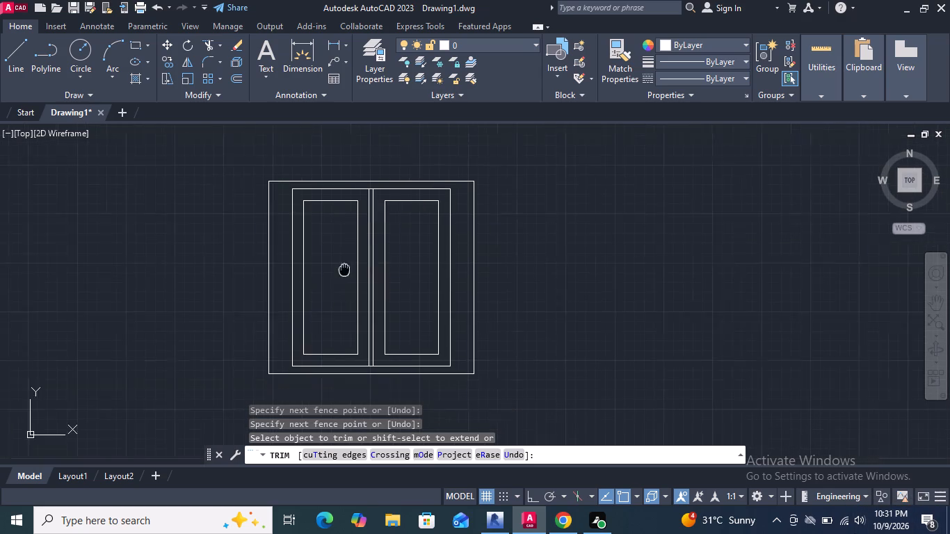
{"action": "middle_click_drag", "start_coordinate": [345, 266], "coordinate": [348, 263]}
{"action": "key", "text": "Escape"}
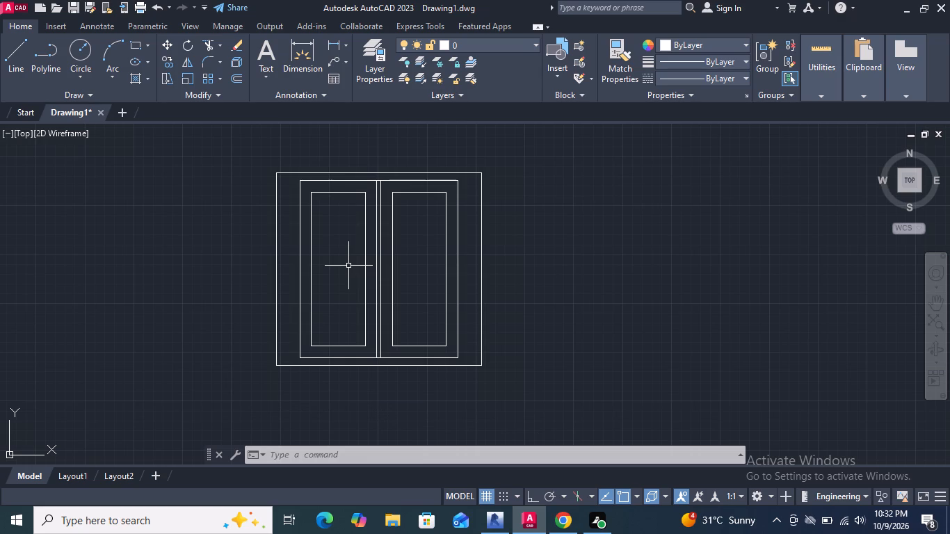
Join the top, two side and bottom edges of the left panel's inner rectangle into a single polyline.
{"action": "scroll", "coordinate": [348, 265], "scroll_direction": "up", "scroll_amount": 1}
{"action": "scroll", "coordinate": [348, 265], "scroll_direction": "down", "scroll_amount": 1}
{"action": "middle_click_drag", "start_coordinate": [348, 265], "coordinate": [348, 271]}
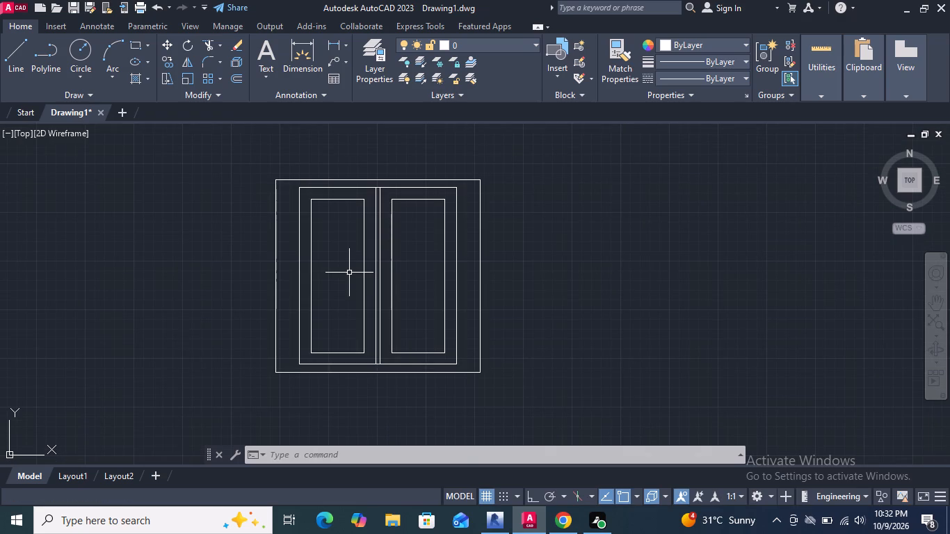
{"action": "scroll", "coordinate": [337, 202], "scroll_direction": "up", "scroll_amount": 2}
{"action": "left_click", "coordinate": [330, 214]}
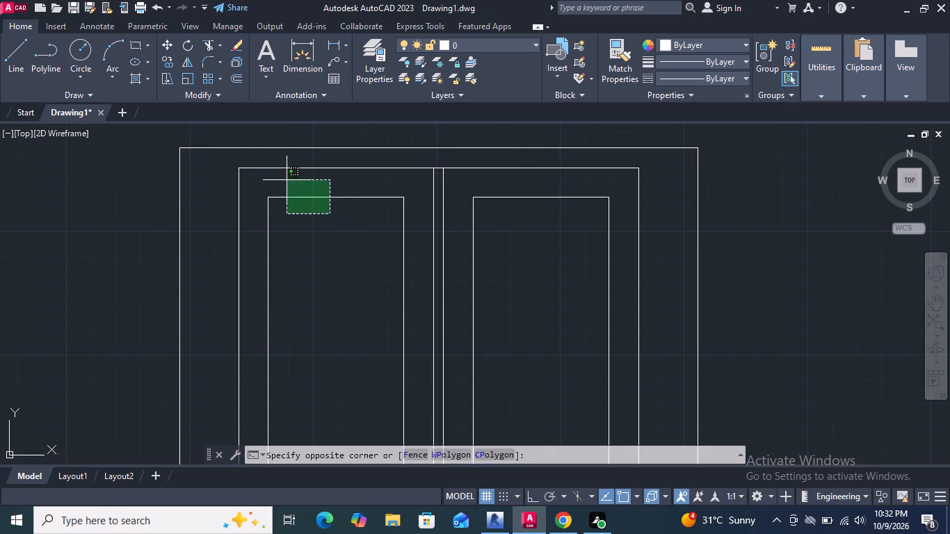
{"action": "left_click_drag", "start_coordinate": [282, 175], "coordinate": [282, 183]}
{"action": "scroll", "coordinate": [291, 201], "scroll_direction": "down", "scroll_amount": 2}
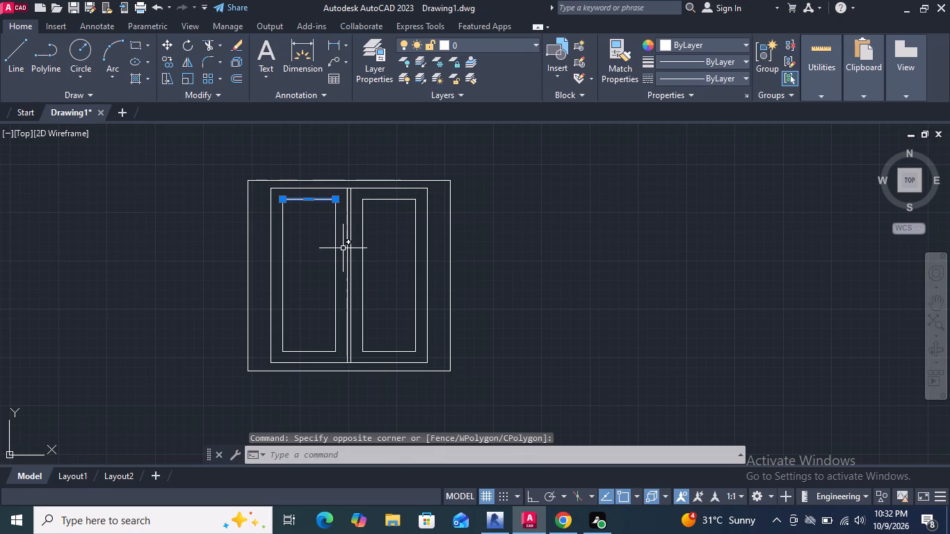
{"action": "left_click", "coordinate": [343, 248]}
{"action": "left_click", "coordinate": [282, 249]}
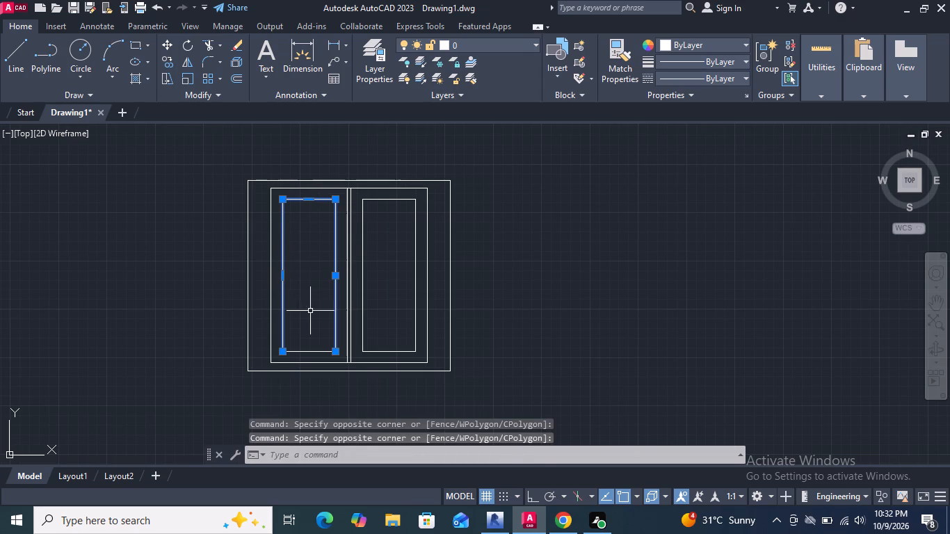
{"action": "left_click", "coordinate": [312, 355]}
{"action": "left_click", "coordinate": [310, 337]}
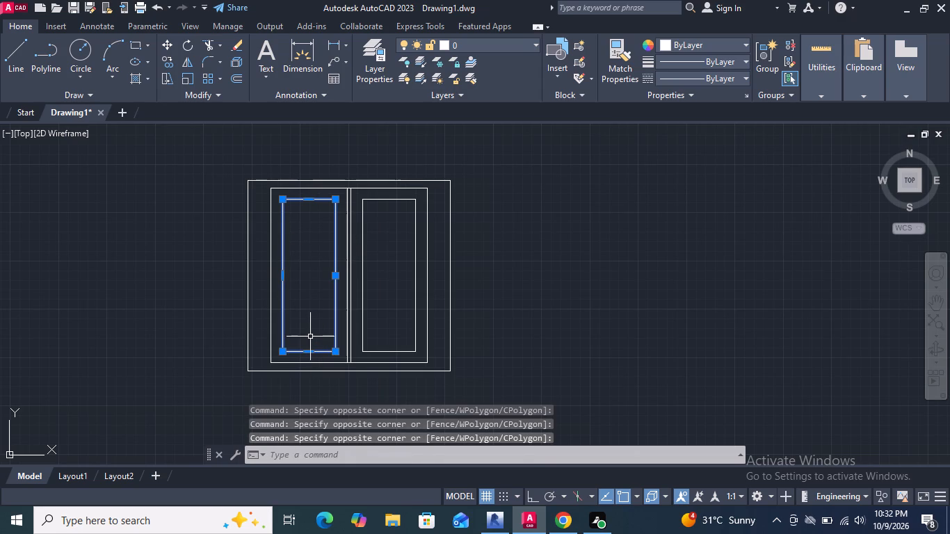
{"action": "key", "text": "j"}
{"action": "key", "text": "Return"}
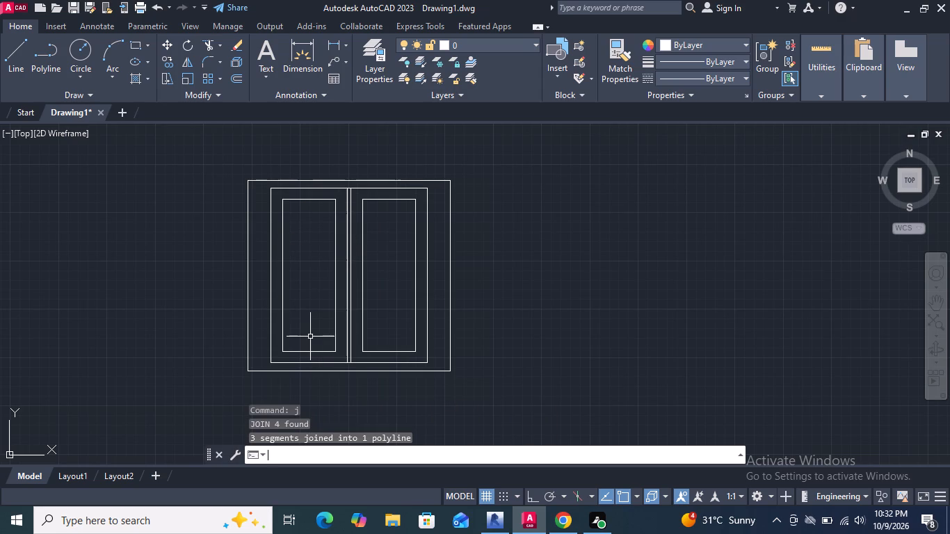
Join the four edges of the right panel's inner rectangle into a single polyline.
{"action": "scroll", "coordinate": [413, 353], "scroll_direction": "up", "scroll_amount": 3}
{"action": "left_click_drag", "start_coordinate": [419, 355], "coordinate": [392, 347]}
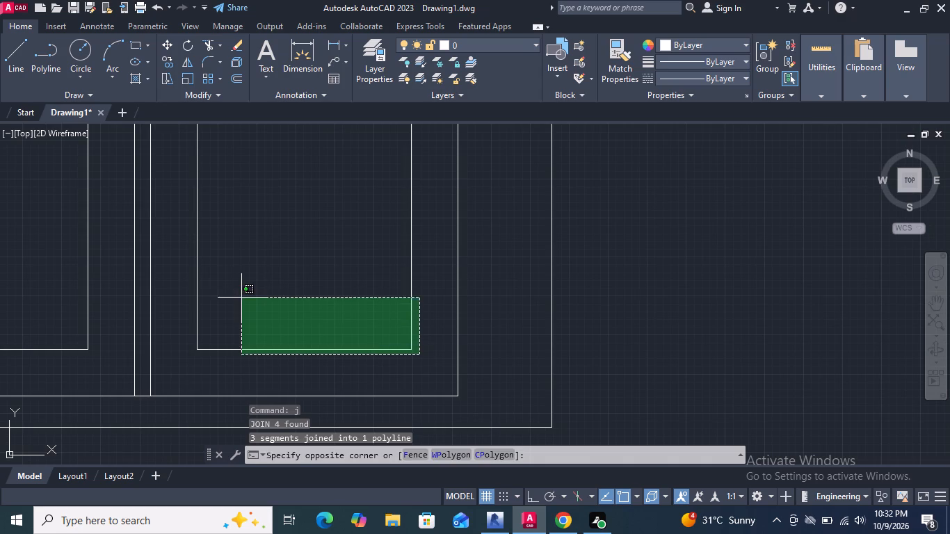
{"action": "left_click", "coordinate": [194, 282]}
{"action": "scroll", "coordinate": [239, 293], "scroll_direction": "down", "scroll_amount": 4}
{"action": "scroll", "coordinate": [266, 246], "scroll_direction": "up", "scroll_amount": 4}
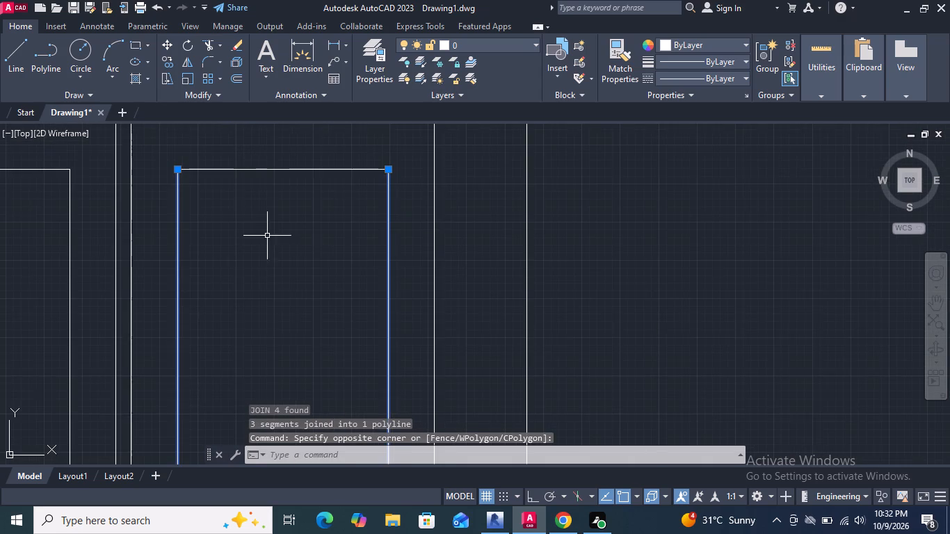
{"action": "left_click_drag", "start_coordinate": [267, 234], "coordinate": [255, 211]}
{"action": "left_click", "coordinate": [226, 146]}
{"action": "key", "text": "j"}
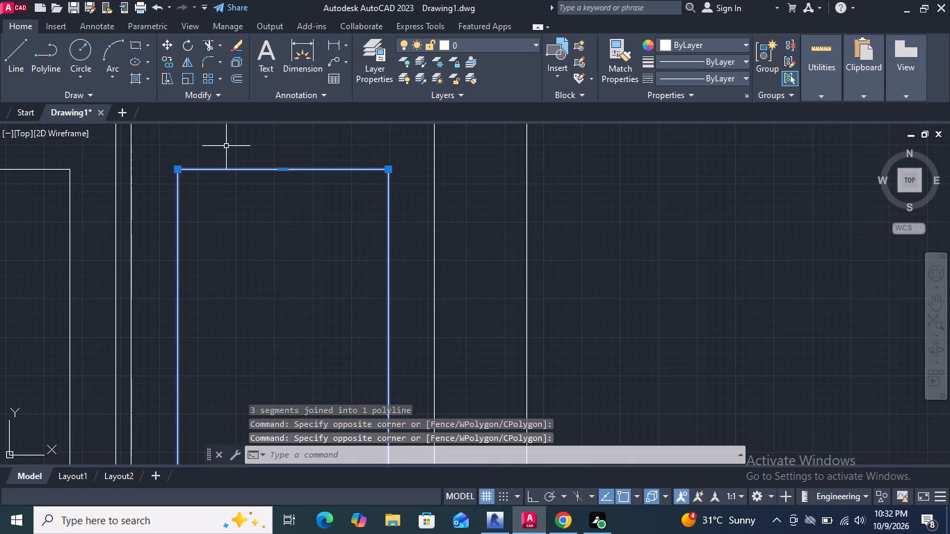
{"action": "key", "text": "Return"}
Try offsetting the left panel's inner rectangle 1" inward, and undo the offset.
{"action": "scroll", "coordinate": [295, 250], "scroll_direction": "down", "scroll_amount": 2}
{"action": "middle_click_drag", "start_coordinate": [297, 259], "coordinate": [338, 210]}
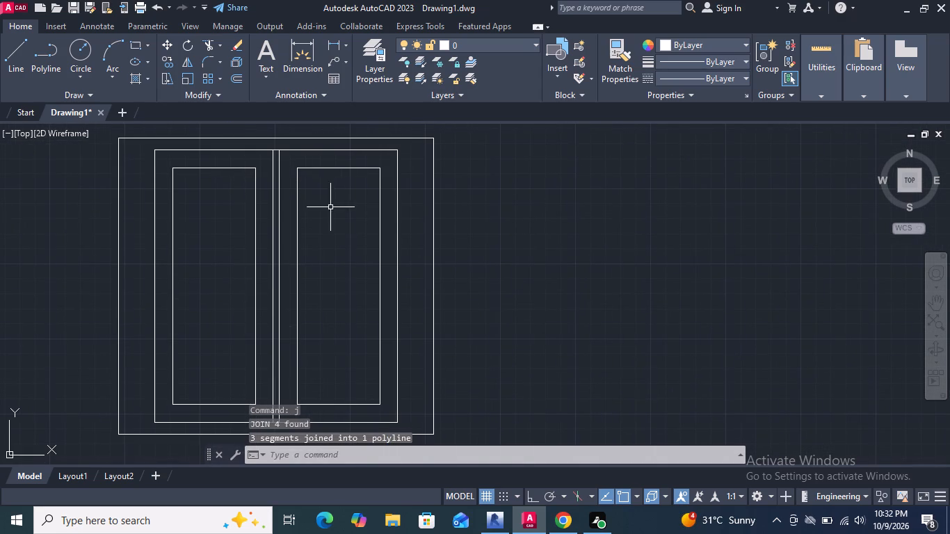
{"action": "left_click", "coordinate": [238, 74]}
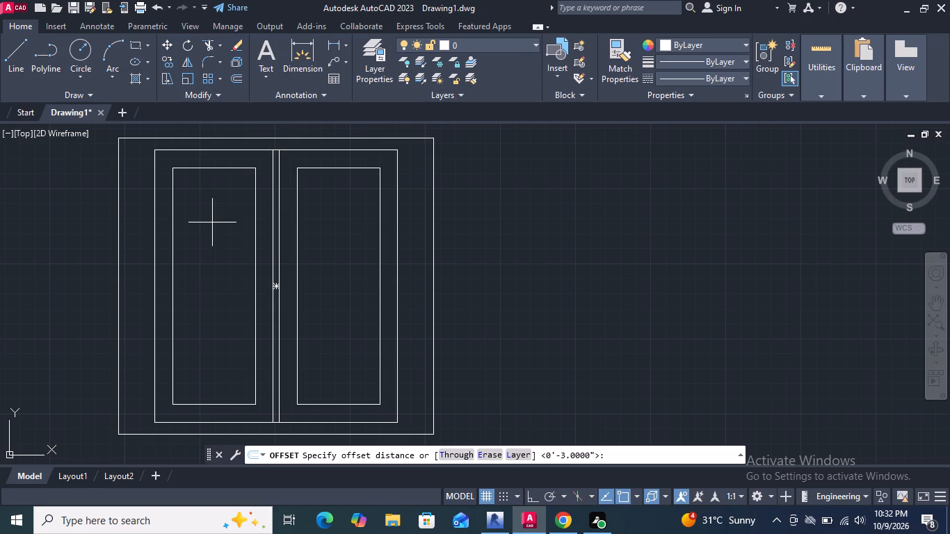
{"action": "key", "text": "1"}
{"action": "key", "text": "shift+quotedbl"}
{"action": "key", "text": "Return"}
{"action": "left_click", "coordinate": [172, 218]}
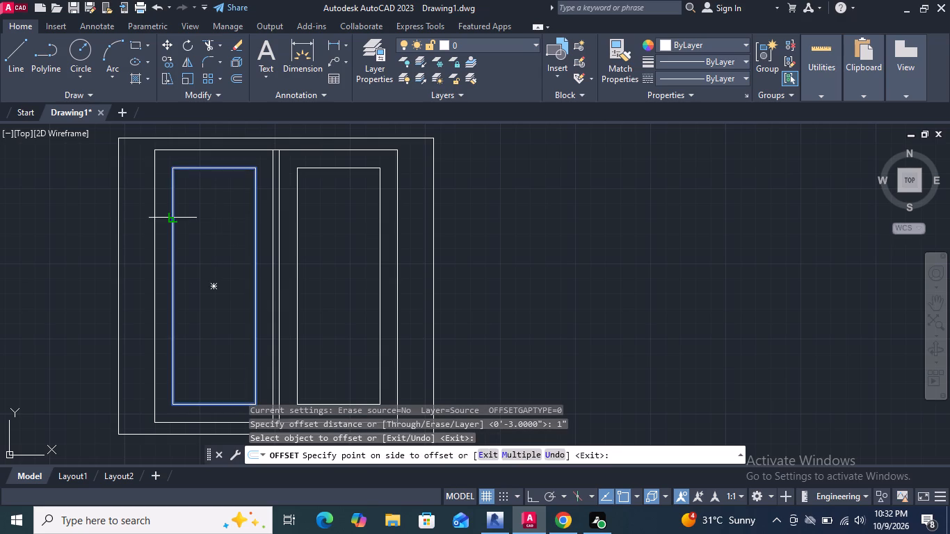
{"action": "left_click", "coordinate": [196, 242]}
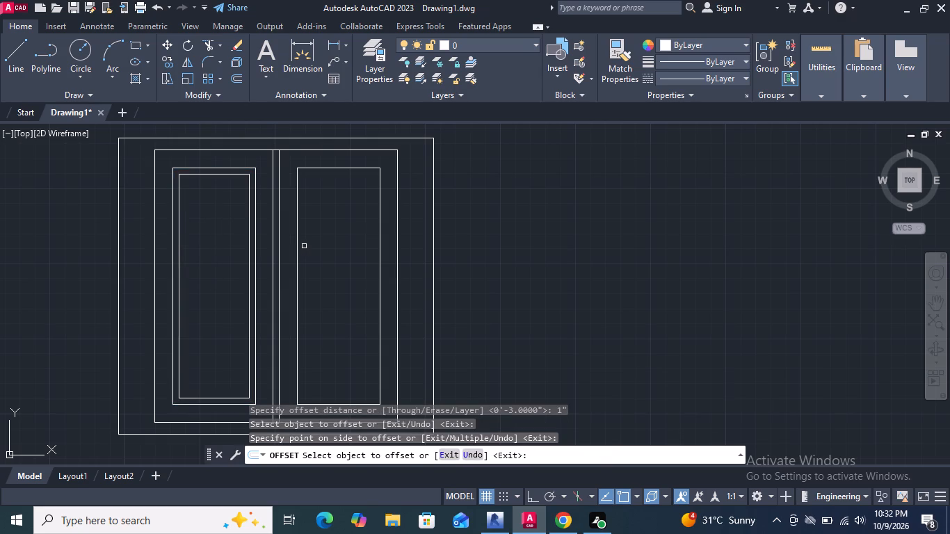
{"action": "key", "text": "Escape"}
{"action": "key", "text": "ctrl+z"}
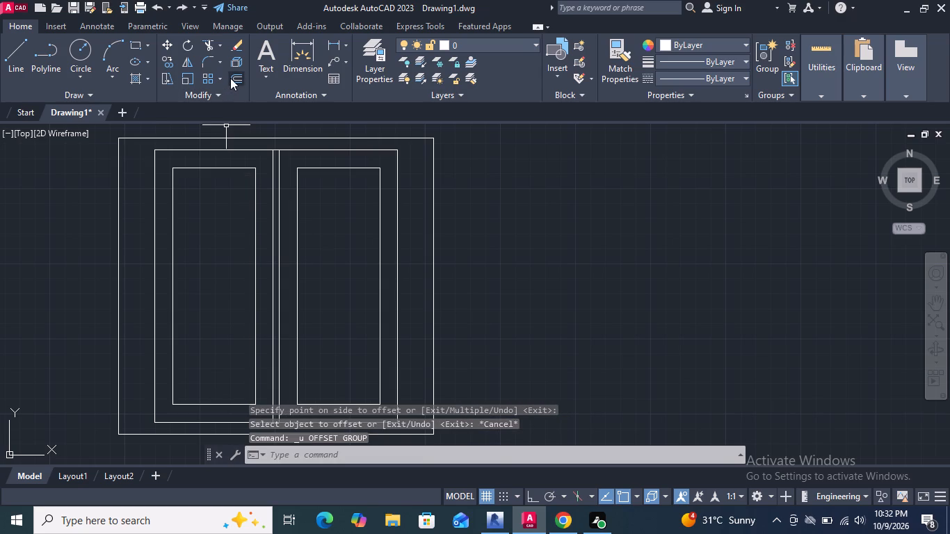
Offset the inner rectangles of both the left and right panels 1/2" inward.
{"action": "left_click", "coordinate": [232, 77]}
{"action": "key", "text": "1"}
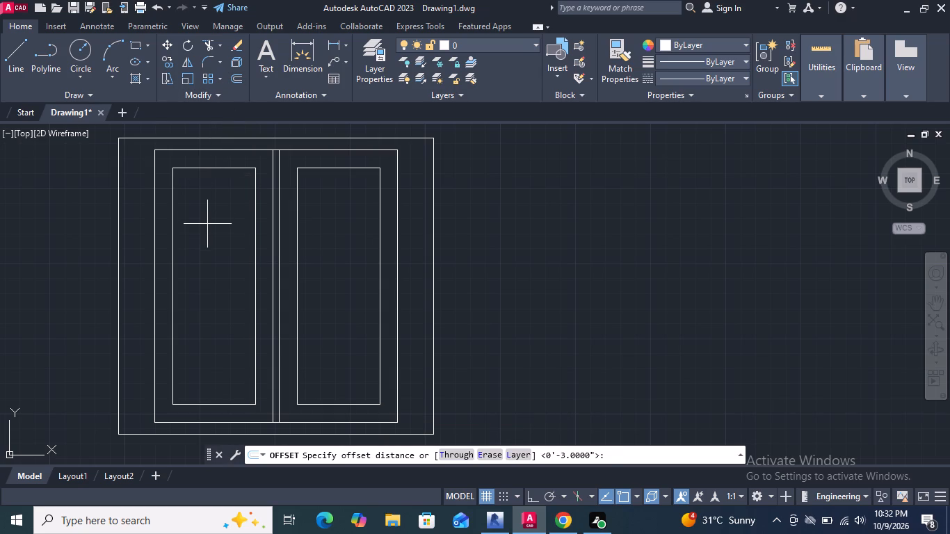
{"action": "key", "text": "slash"}
{"action": "key", "text": "2"}
{"action": "key", "text": "shift+quotedbl"}
{"action": "key", "text": "Return"}
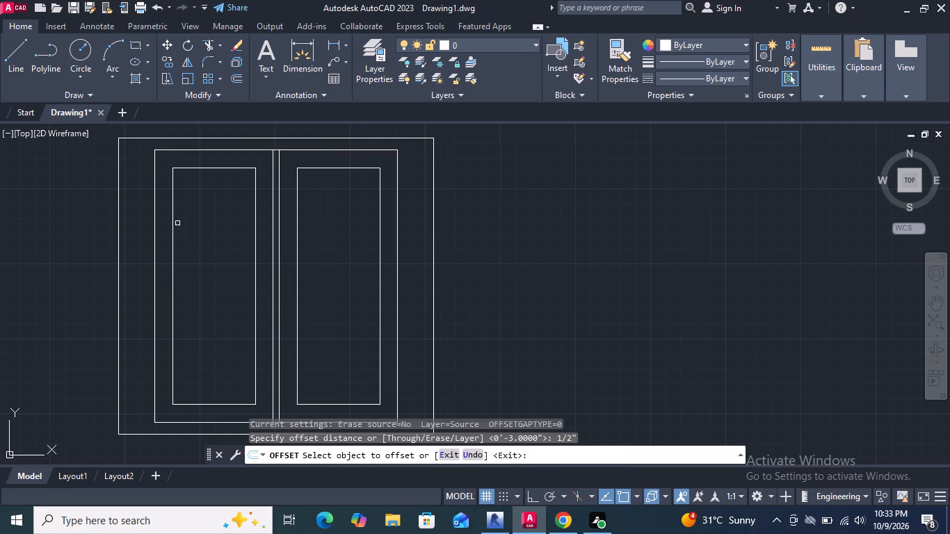
{"action": "left_click", "coordinate": [174, 213]}
{"action": "left_click", "coordinate": [190, 227]}
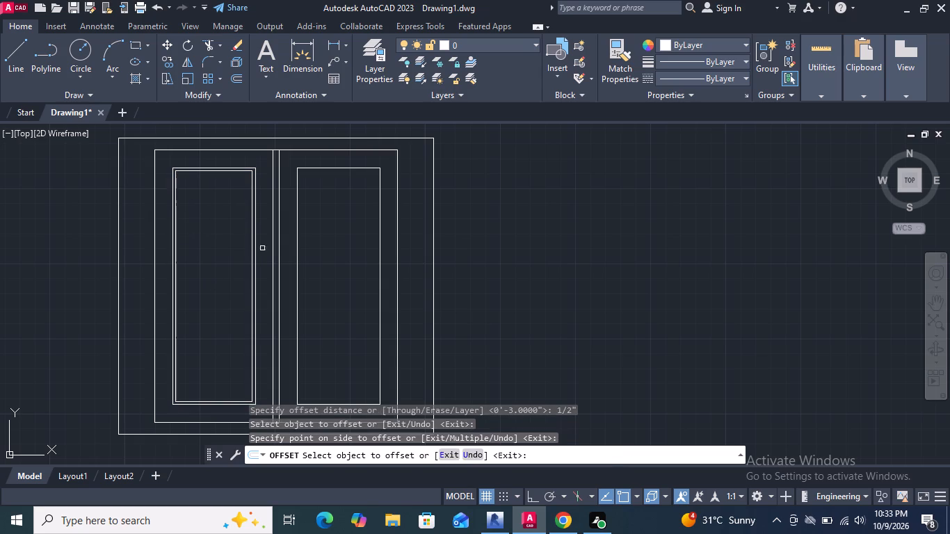
{"action": "left_click", "coordinate": [298, 240]}
{"action": "left_click", "coordinate": [308, 246]}
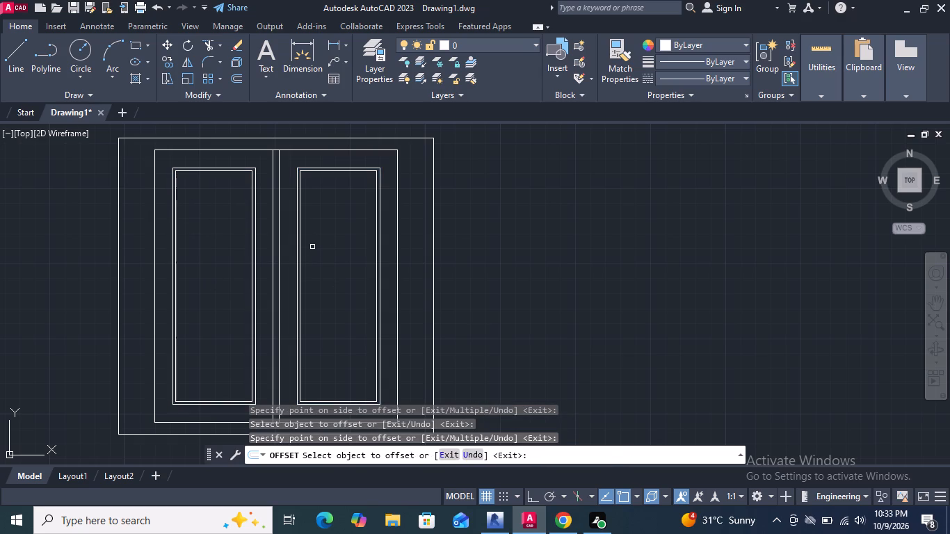
{"action": "key", "text": "Return"}
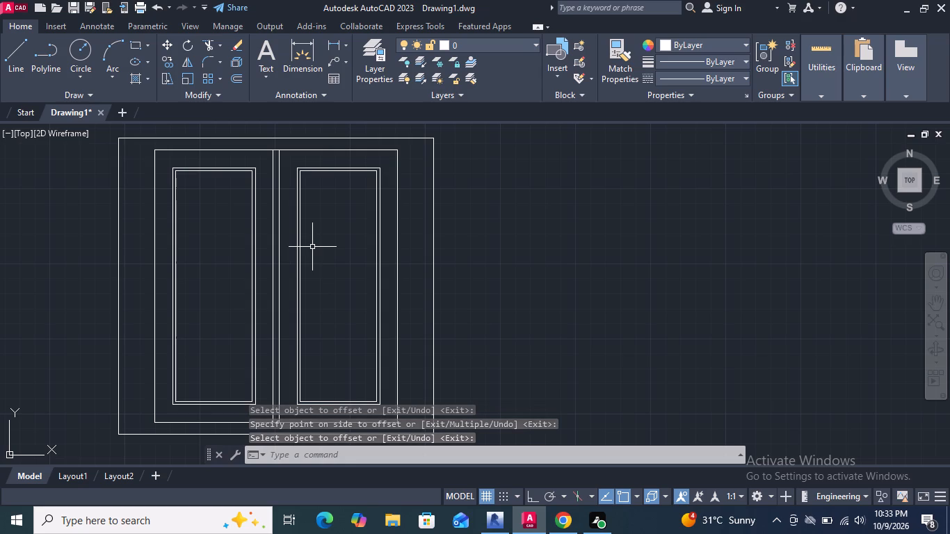
Explode the left panel's innermost rectangle into separate lines.
{"action": "scroll", "coordinate": [312, 248], "scroll_direction": "down", "scroll_amount": 1}
{"action": "middle_click_drag", "start_coordinate": [272, 259], "coordinate": [316, 250]}
{"action": "scroll", "coordinate": [302, 231], "scroll_direction": "up", "scroll_amount": 1}
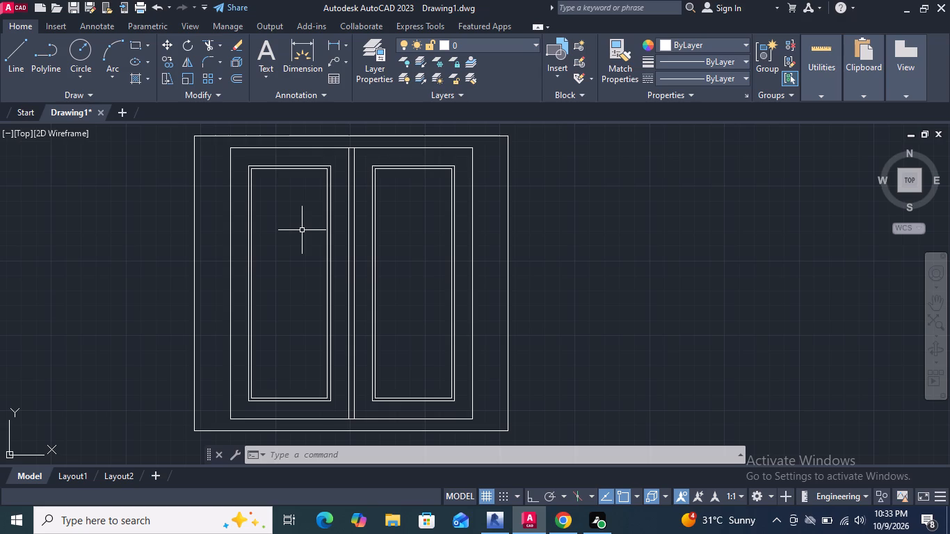
{"action": "middle_click_drag", "start_coordinate": [301, 229], "coordinate": [312, 235]}
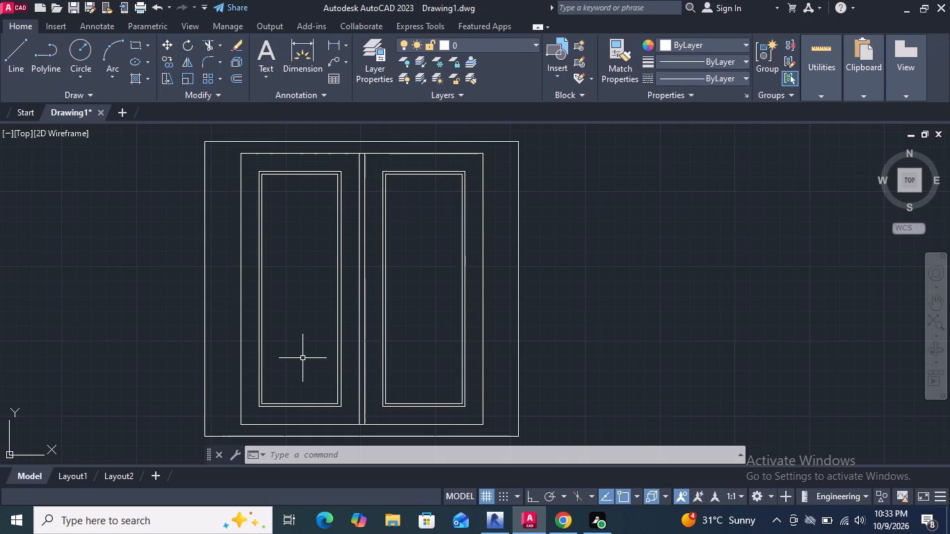
{"action": "middle_click", "coordinate": [288, 346]}
{"action": "scroll", "coordinate": [289, 344], "scroll_direction": "up", "scroll_amount": 1}
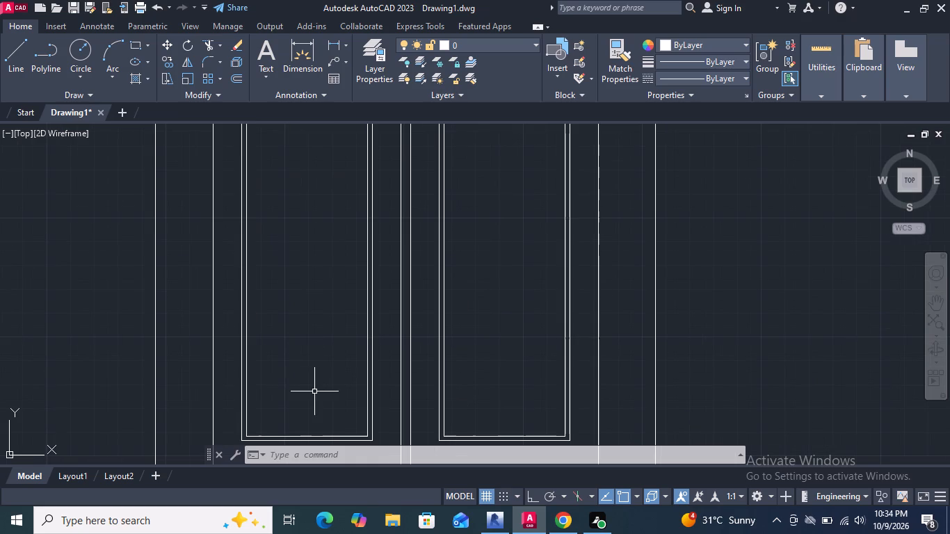
{"action": "scroll", "coordinate": [307, 406], "scroll_direction": "up", "scroll_amount": 1}
{"action": "scroll", "coordinate": [310, 362], "scroll_direction": "down", "scroll_amount": 2}
{"action": "scroll", "coordinate": [313, 390], "scroll_direction": "up", "scroll_amount": 2}
{"action": "left_click", "coordinate": [309, 403]}
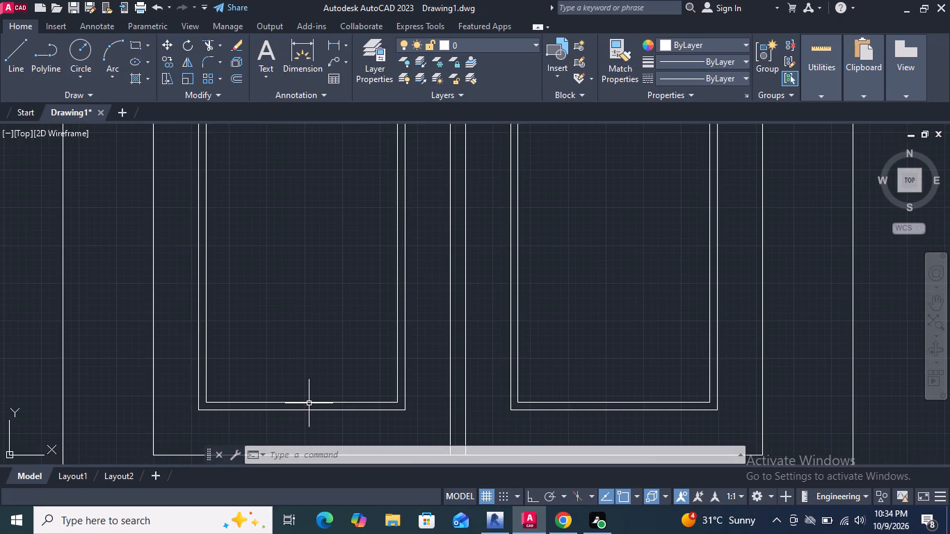
{"action": "left_click", "coordinate": [233, 57]}
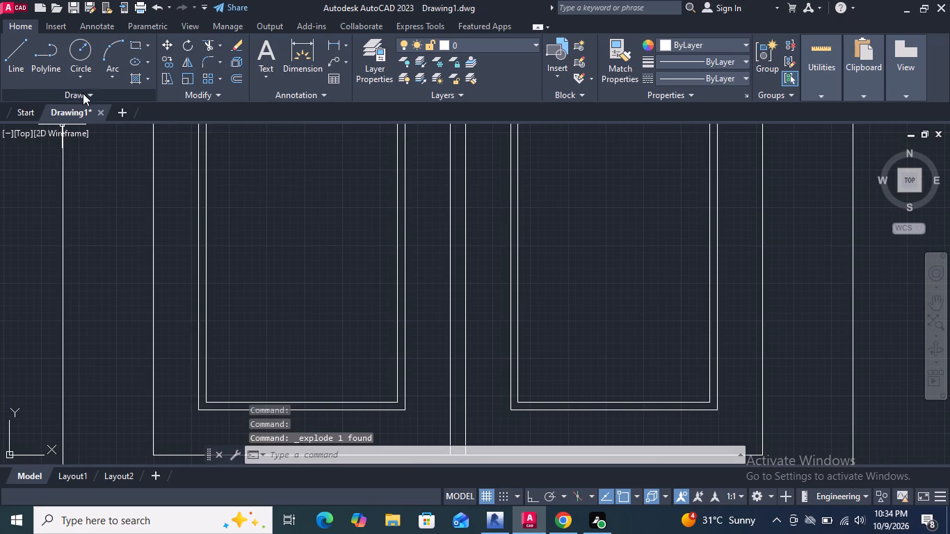
Divide the bottom edge of the left panel's innermost rectangle into 3 equal segments.
{"action": "left_click", "coordinate": [83, 92]}
{"action": "left_click", "coordinate": [102, 107]}
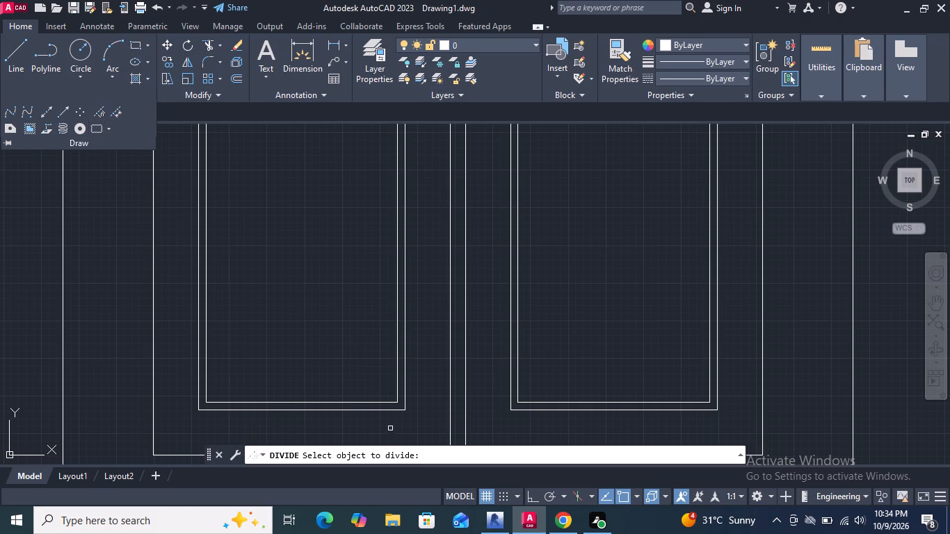
{"action": "left_click", "coordinate": [357, 403]}
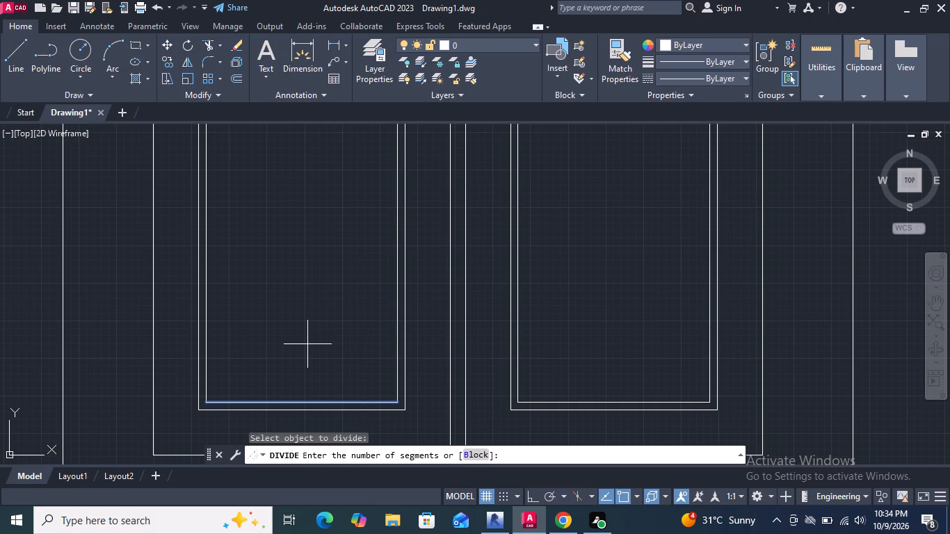
{"action": "key", "text": "Return"}
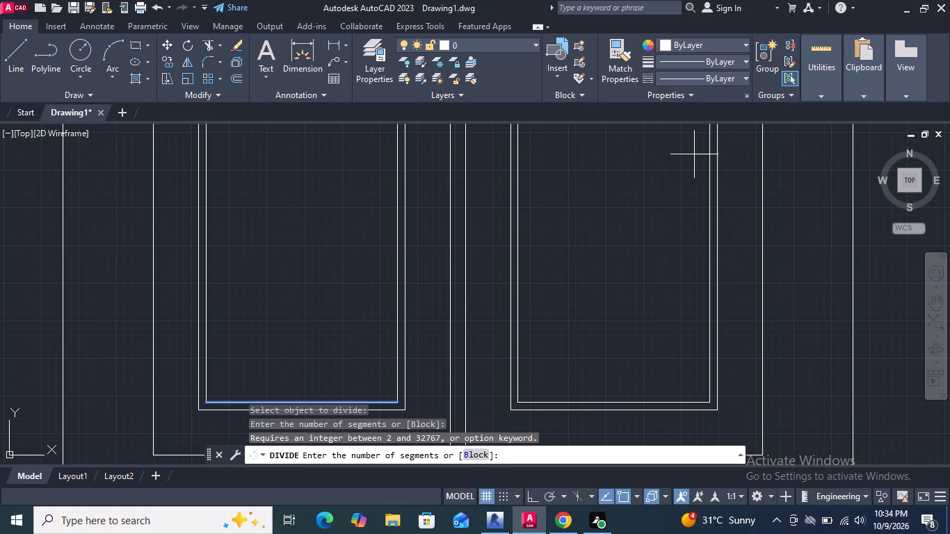
{"action": "left_click", "coordinate": [511, 453]}
{"action": "key", "text": "3"}
{"action": "key", "text": "Return"}
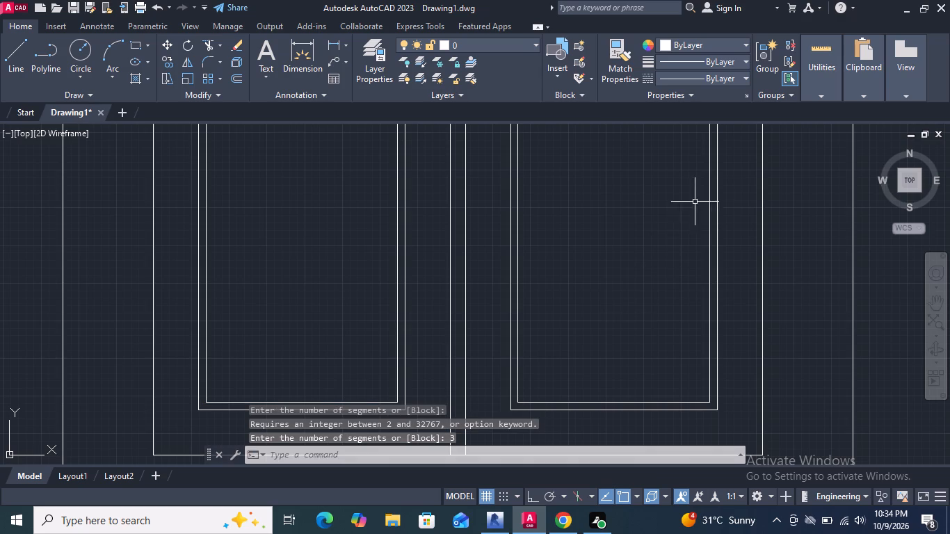
Set the point style to the cross inside a circle and square.
{"action": "left_click", "coordinate": [827, 98]}
{"action": "left_click", "coordinate": [837, 177]}
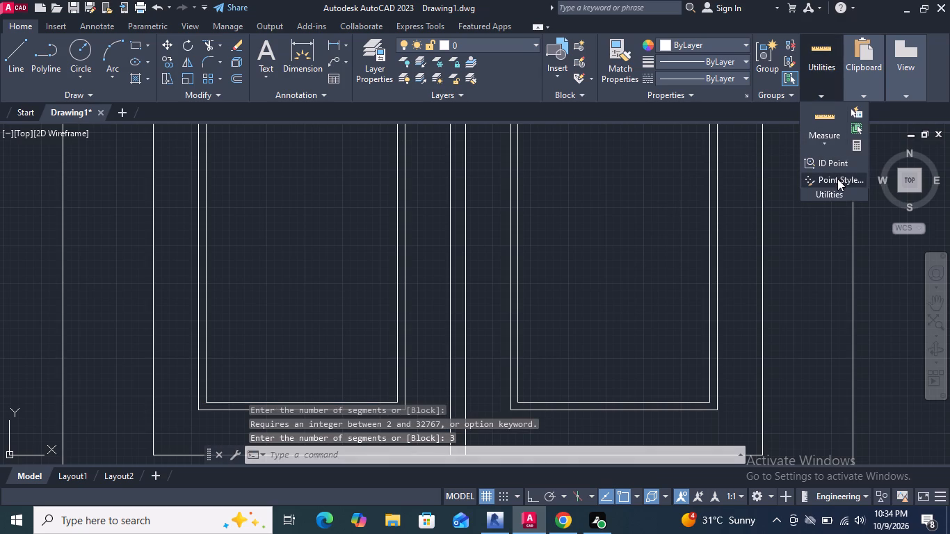
{"action": "left_click", "coordinate": [476, 237]}
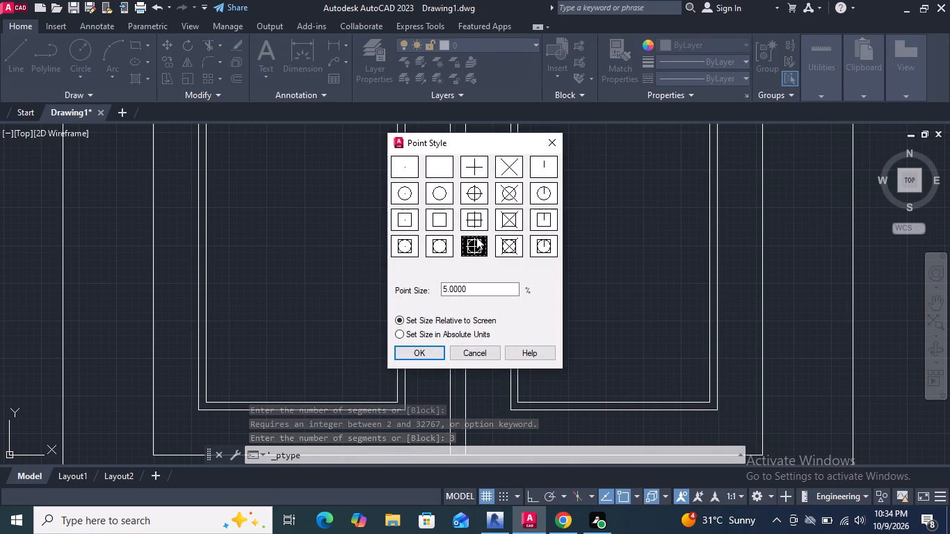
{"action": "left_click", "coordinate": [434, 355]}
With Ortho on, draw a vertical line from the left panel's first division point up to the innermost rectangle's top edge.
{"action": "scroll", "coordinate": [428, 395], "scroll_direction": "down", "scroll_amount": 1}
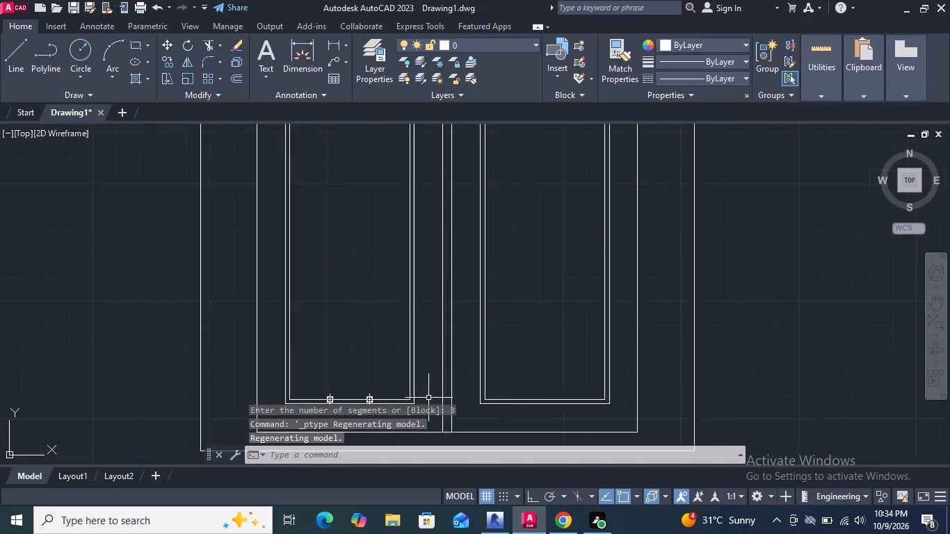
{"action": "scroll", "coordinate": [428, 398], "scroll_direction": "down", "scroll_amount": 1}
{"action": "left_click", "coordinate": [26, 50]}
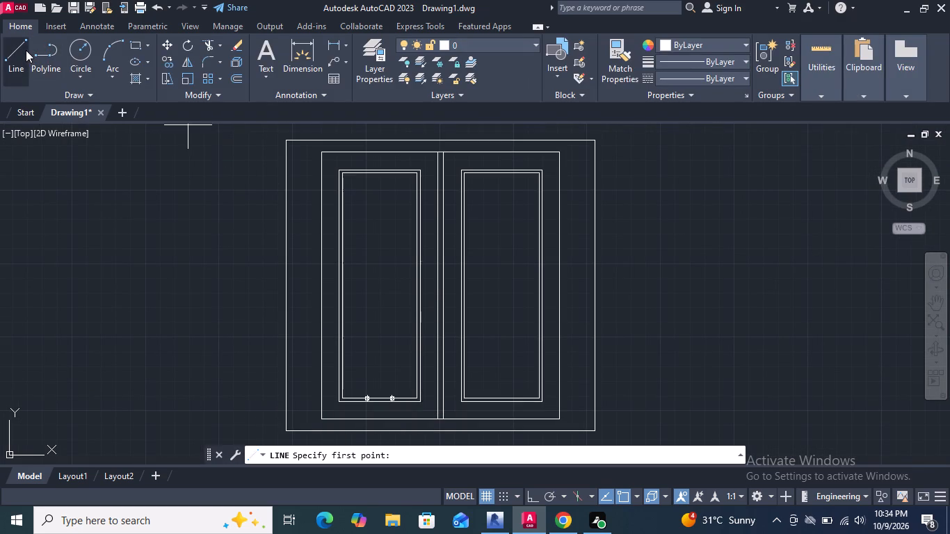
{"action": "scroll", "coordinate": [375, 383], "scroll_direction": "up", "scroll_amount": 4}
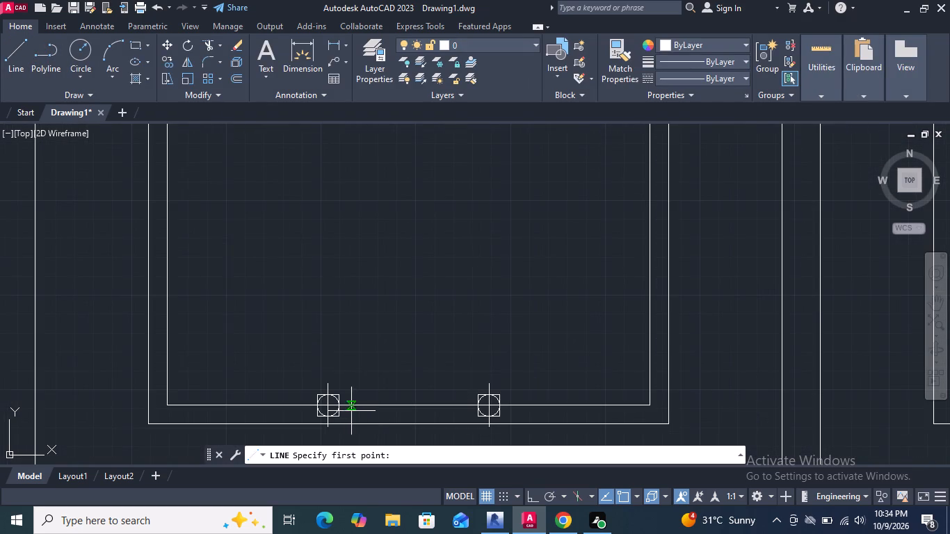
{"action": "left_click", "coordinate": [326, 404]}
{"action": "scroll", "coordinate": [373, 406], "scroll_direction": "down", "scroll_amount": 3}
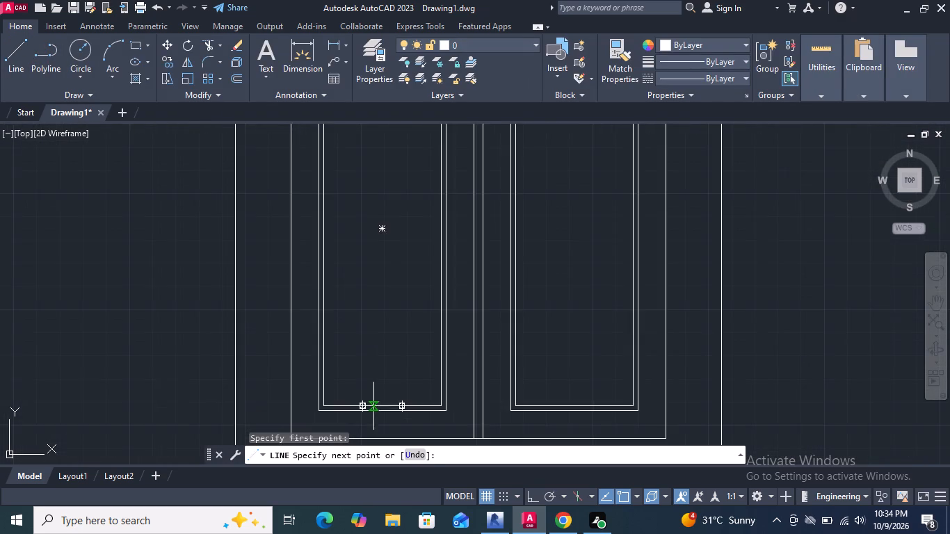
{"action": "scroll", "coordinate": [375, 398], "scroll_direction": "down", "scroll_amount": 1}
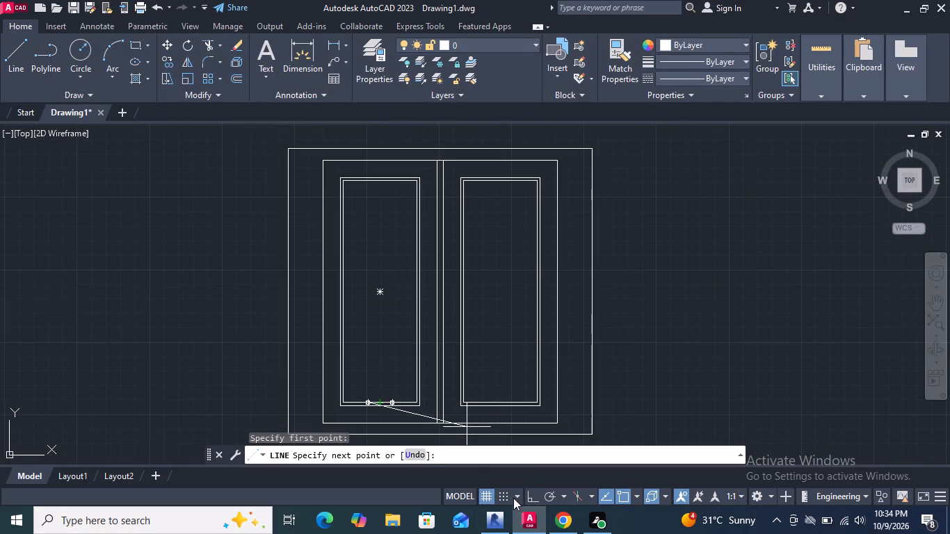
{"action": "left_click", "coordinate": [531, 492]}
{"action": "scroll", "coordinate": [368, 185], "scroll_direction": "up", "scroll_amount": 2}
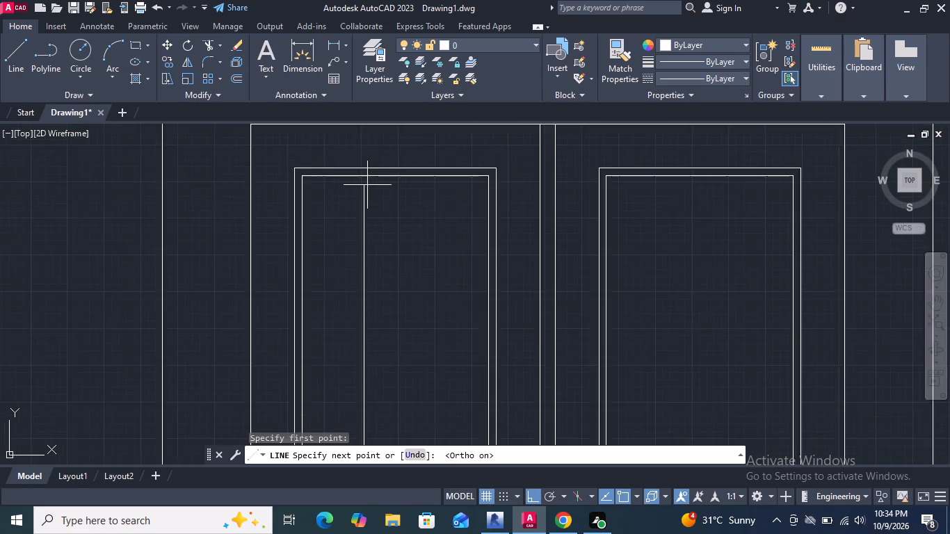
{"action": "scroll", "coordinate": [367, 185], "scroll_direction": "up", "scroll_amount": 1}
{"action": "left_click", "coordinate": [360, 165]}
{"action": "key", "text": "Return"}
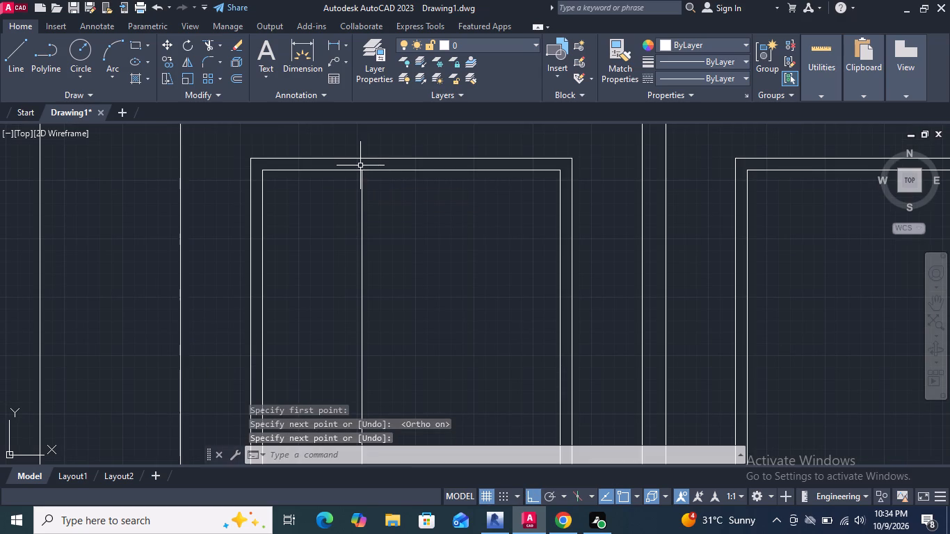
Draw a second vertical line from the left panel's other division point up to the innermost rectangle's top edge.
{"action": "scroll", "coordinate": [449, 201], "scroll_direction": "down", "scroll_amount": 3}
{"action": "key", "text": "Return"}
{"action": "scroll", "coordinate": [458, 414], "scroll_direction": "up", "scroll_amount": 1}
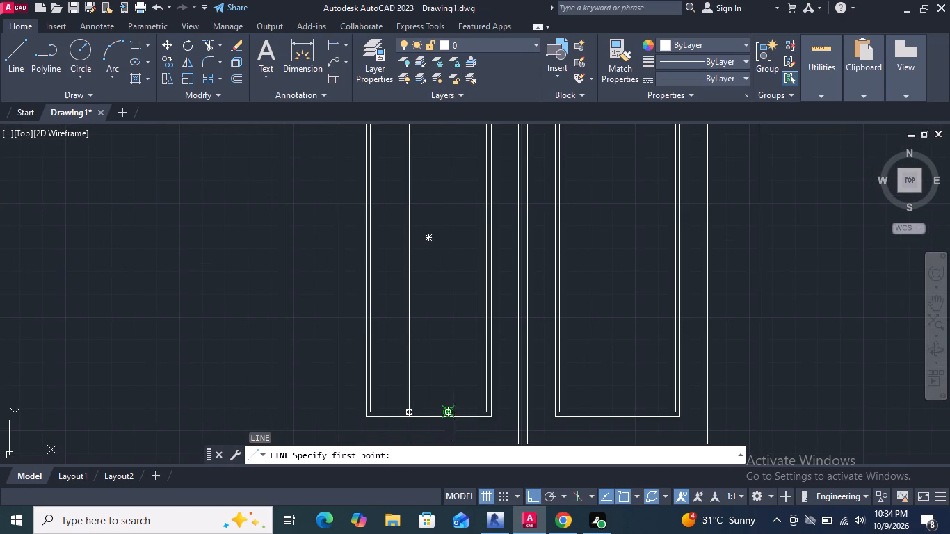
{"action": "left_click", "coordinate": [450, 411]}
{"action": "scroll", "coordinate": [451, 411], "scroll_direction": "down", "scroll_amount": 2}
{"action": "scroll", "coordinate": [446, 274], "scroll_direction": "up", "scroll_amount": 4}
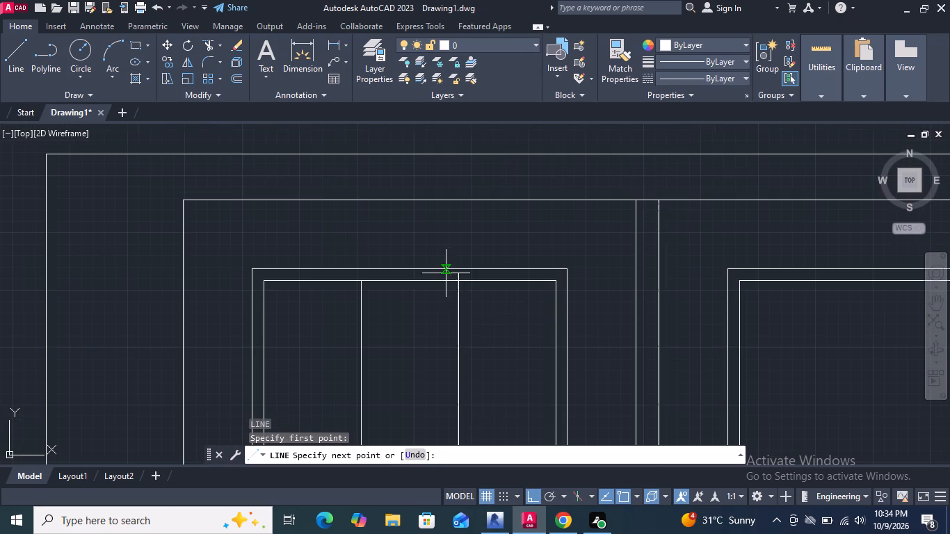
{"action": "left_click", "coordinate": [456, 279]}
{"action": "key", "text": "Return"}
Delete the two division point markers on the bottom edge of the left panel's innermost rectangle.
{"action": "scroll", "coordinate": [418, 242], "scroll_direction": "down", "scroll_amount": 3}
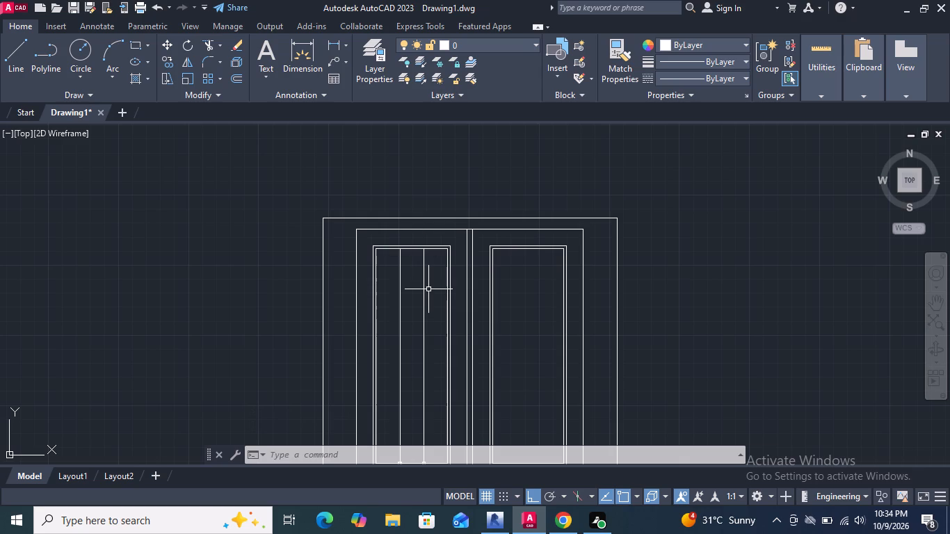
{"action": "middle_click_drag", "start_coordinate": [430, 286], "coordinate": [469, 210]}
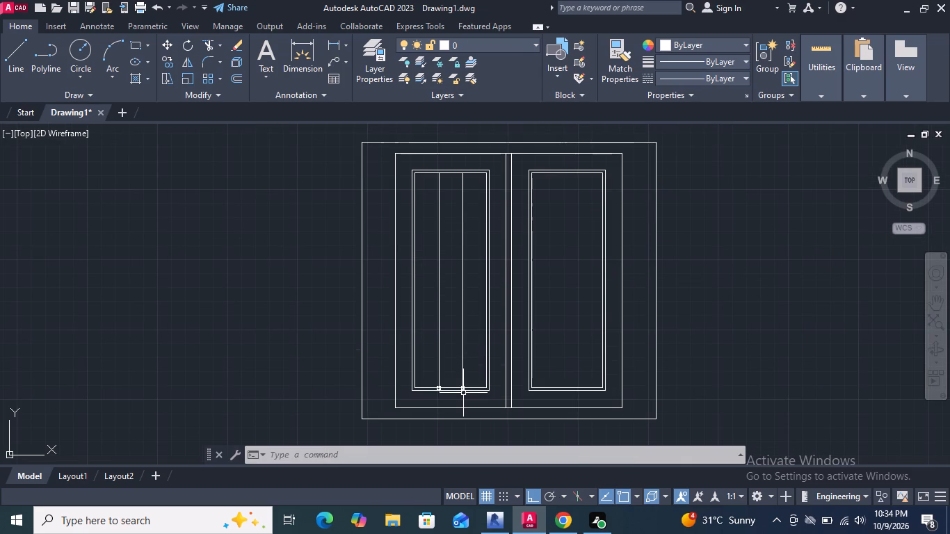
{"action": "scroll", "coordinate": [463, 393], "scroll_direction": "up", "scroll_amount": 4}
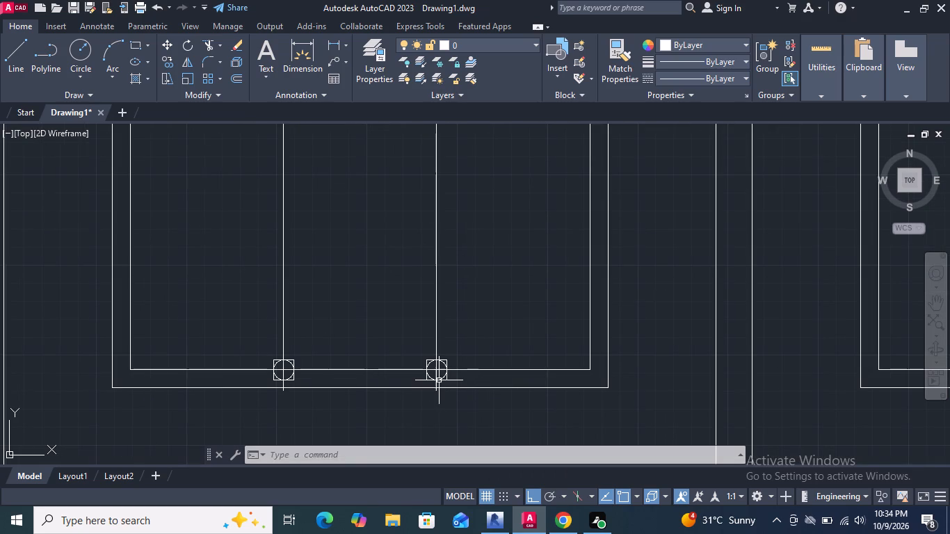
{"action": "left_click", "coordinate": [437, 378]}
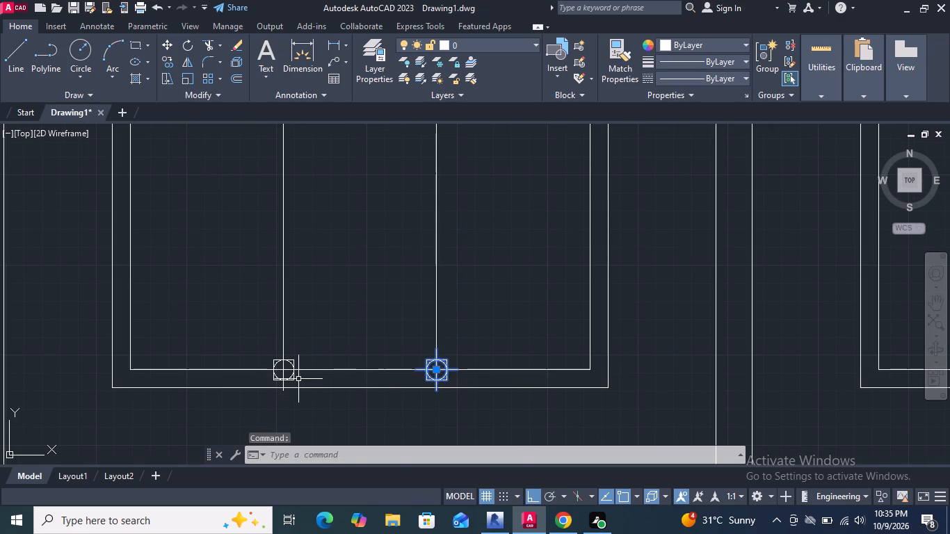
{"action": "left_click", "coordinate": [296, 378]}
{"action": "left_click", "coordinate": [289, 382]}
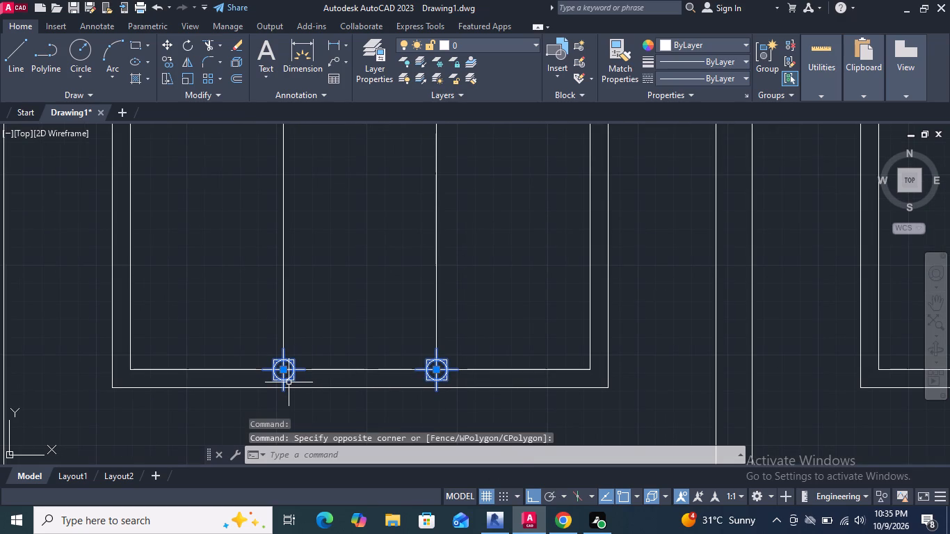
{"action": "key", "text": "Delete"}
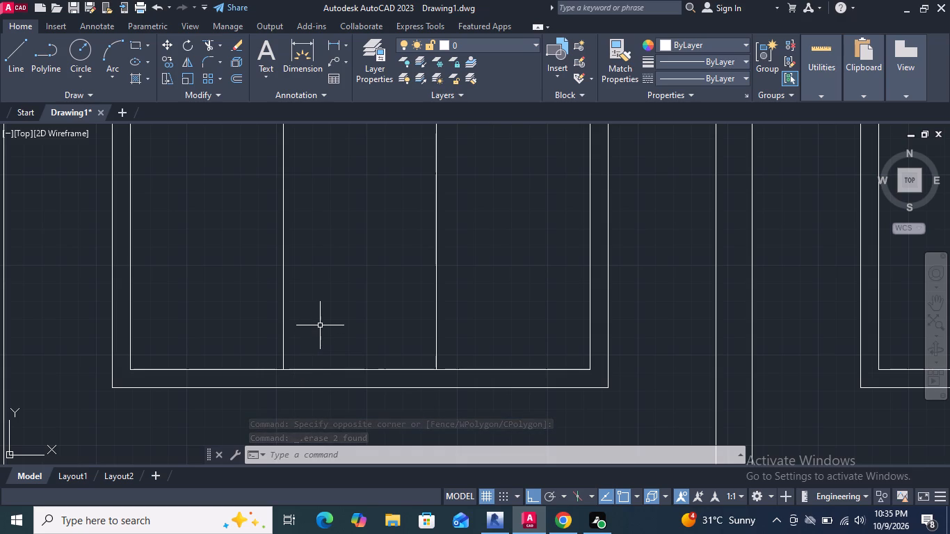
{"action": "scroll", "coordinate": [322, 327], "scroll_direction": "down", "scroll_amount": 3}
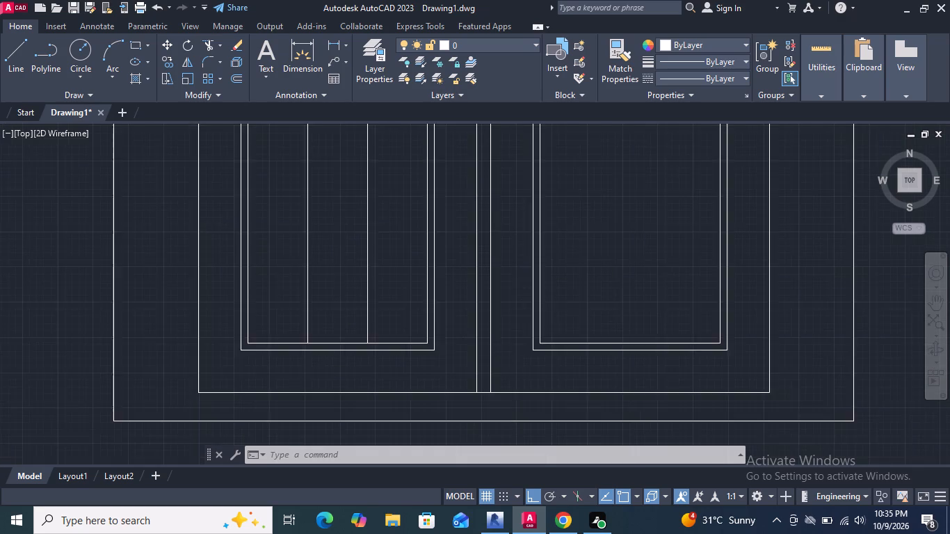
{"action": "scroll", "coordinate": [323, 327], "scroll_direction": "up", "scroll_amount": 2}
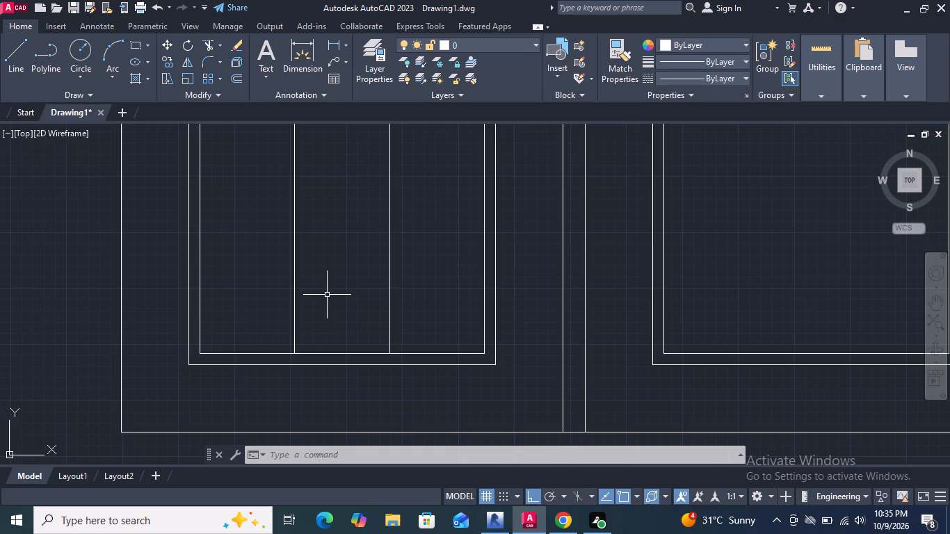
Offset the left panel's first vertical dividing line 1/2" to both sides.
{"action": "left_click", "coordinate": [241, 72]}
{"action": "left_click", "coordinate": [232, 76]}
{"action": "key", "text": "Return"}
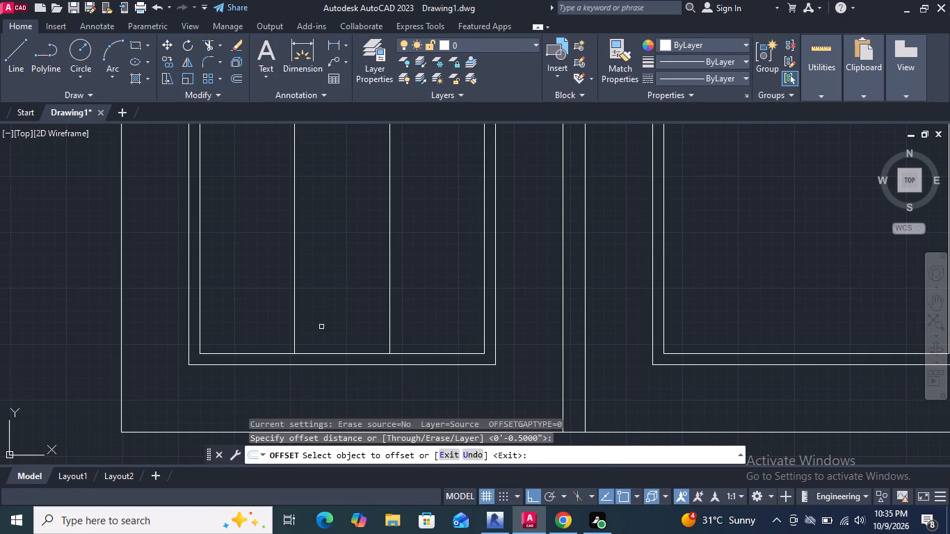
{"action": "scroll", "coordinate": [301, 345], "scroll_direction": "up", "scroll_amount": 1}
{"action": "left_click", "coordinate": [289, 346]}
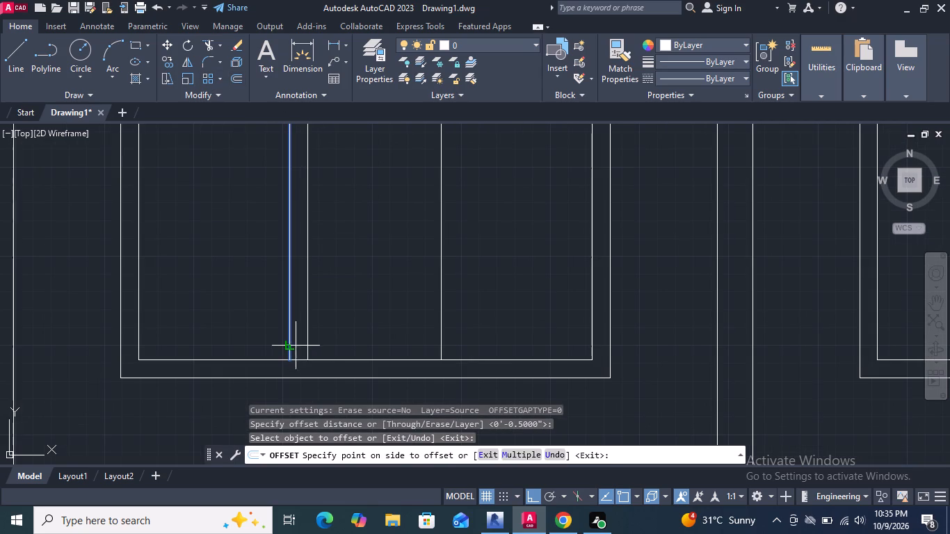
{"action": "left_click", "coordinate": [317, 336]}
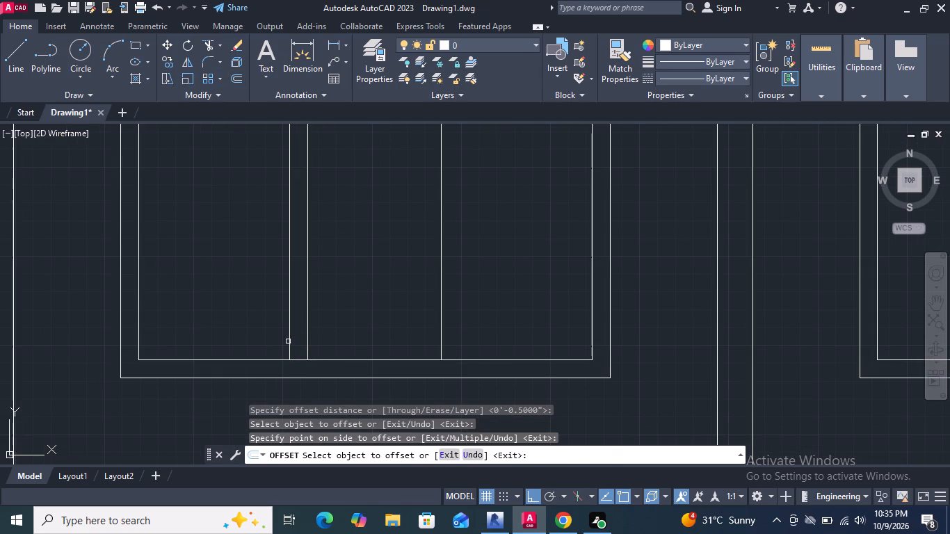
{"action": "left_click", "coordinate": [288, 341]}
{"action": "left_click", "coordinate": [250, 341]}
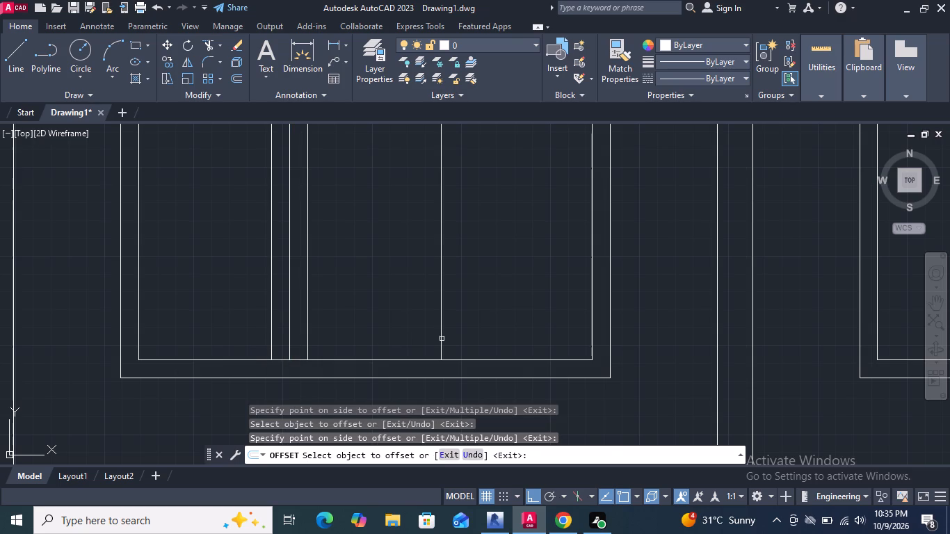
Offset the left panel's second vertical dividing line 1/2" to both sides.
{"action": "left_click", "coordinate": [441, 337]}
{"action": "left_click", "coordinate": [469, 328]}
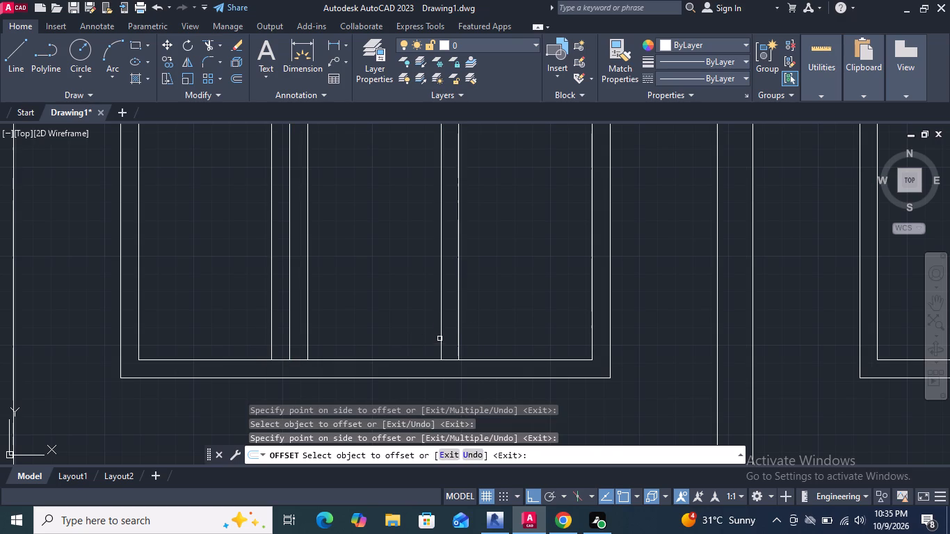
{"action": "left_click", "coordinate": [442, 337]}
{"action": "left_click", "coordinate": [391, 339]}
{"action": "key", "text": "Escape"}
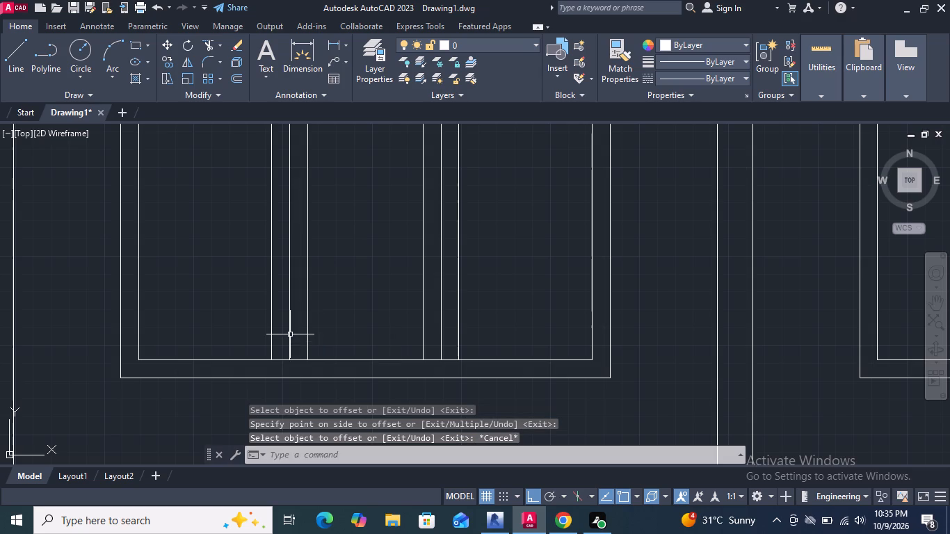
Erase the two original dividing lines in the left panel, keeping the offset lines on either side of each.
{"action": "left_click", "coordinate": [289, 331]}
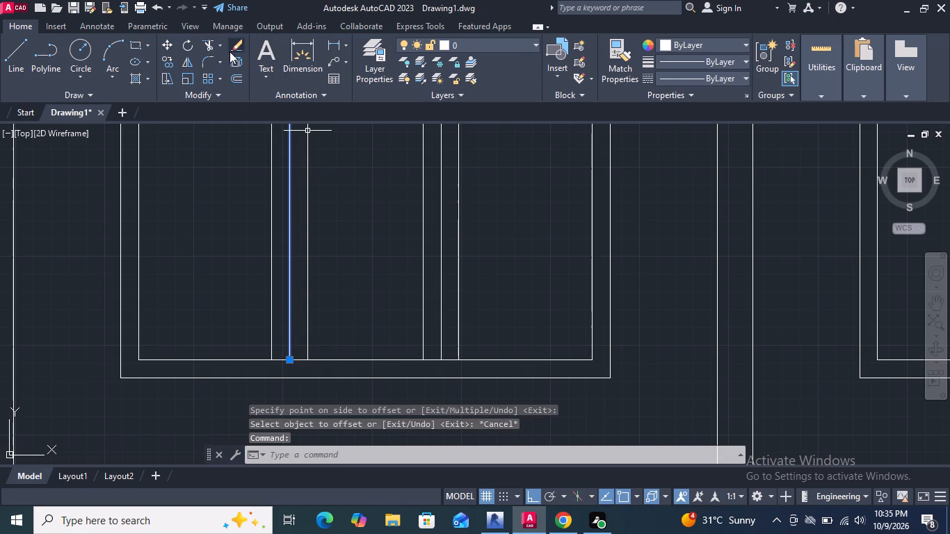
{"action": "left_click_drag", "start_coordinate": [237, 31], "coordinate": [236, 42]}
{"action": "left_click", "coordinate": [22, 24]}
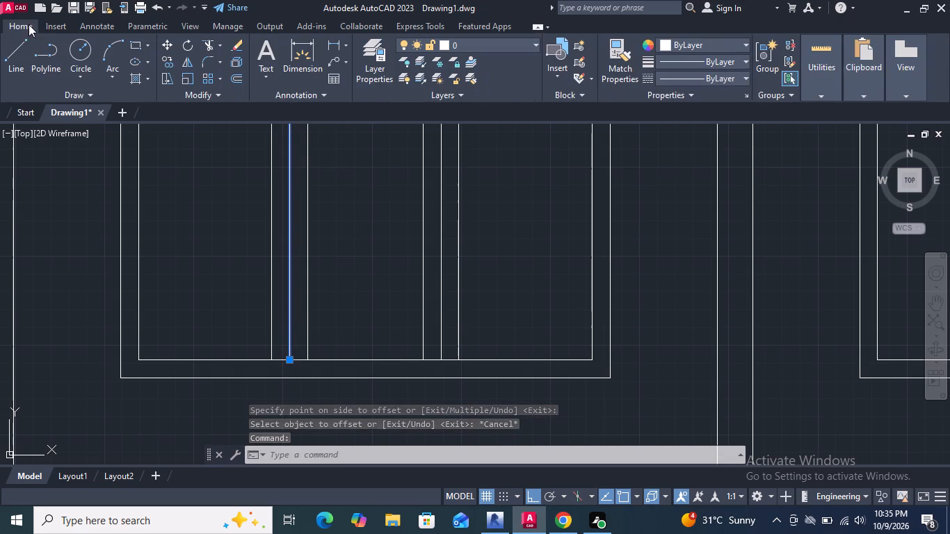
{"action": "left_click", "coordinate": [235, 46]}
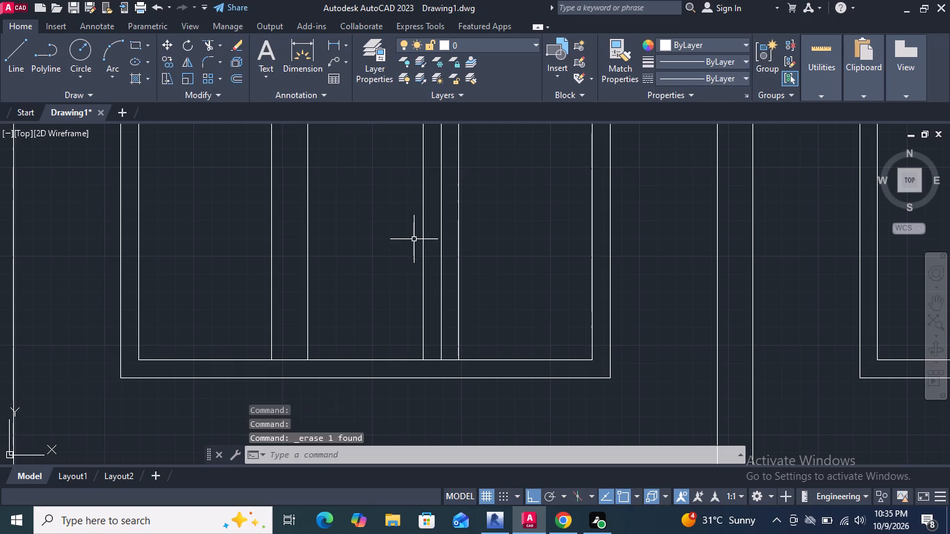
{"action": "left_click", "coordinate": [442, 241]}
{"action": "left_click", "coordinate": [237, 47]}
Start another Offset for the lines in the left panel.
{"action": "left_click", "coordinate": [237, 74]}
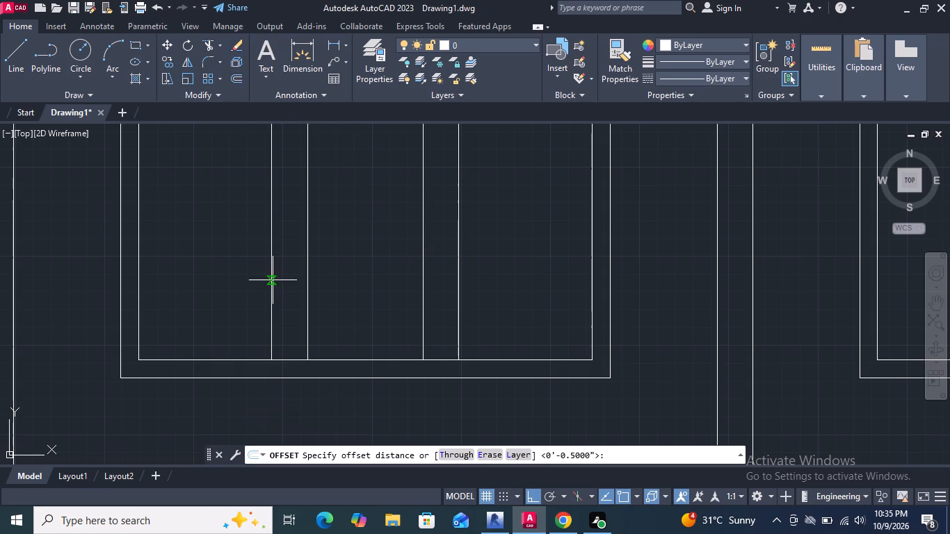
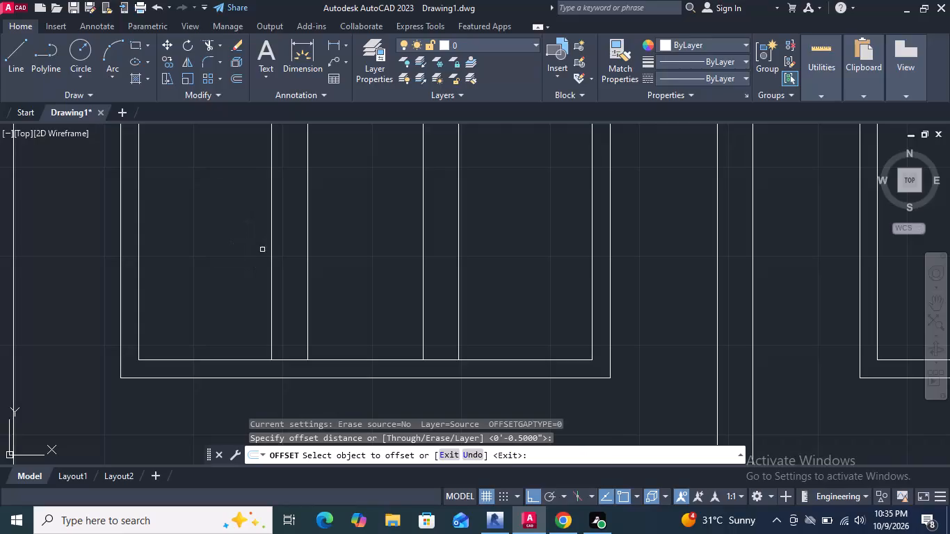
Offset the four vertical bar lines in the left panel 1/2" outward, away from each bar's centre.
{"action": "left_click", "coordinate": [270, 262]}
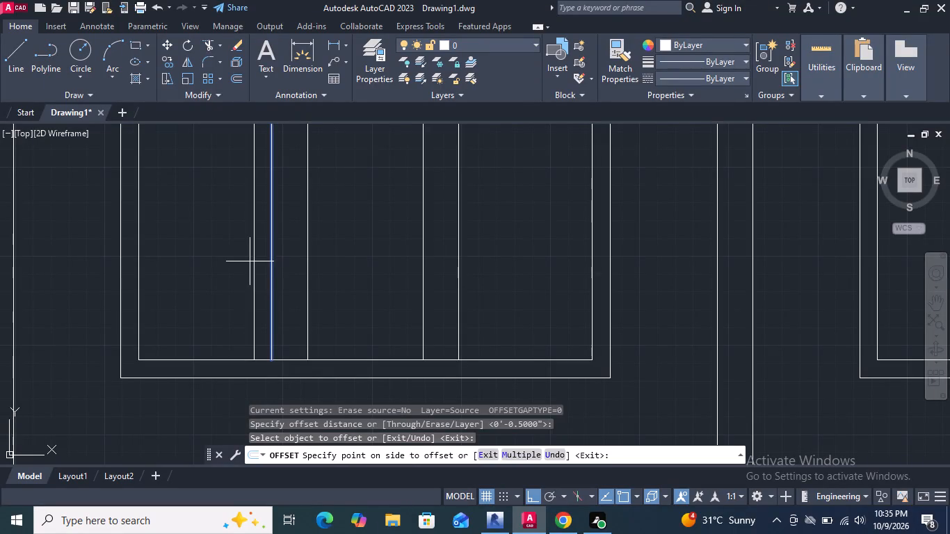
{"action": "left_click", "coordinate": [245, 261]}
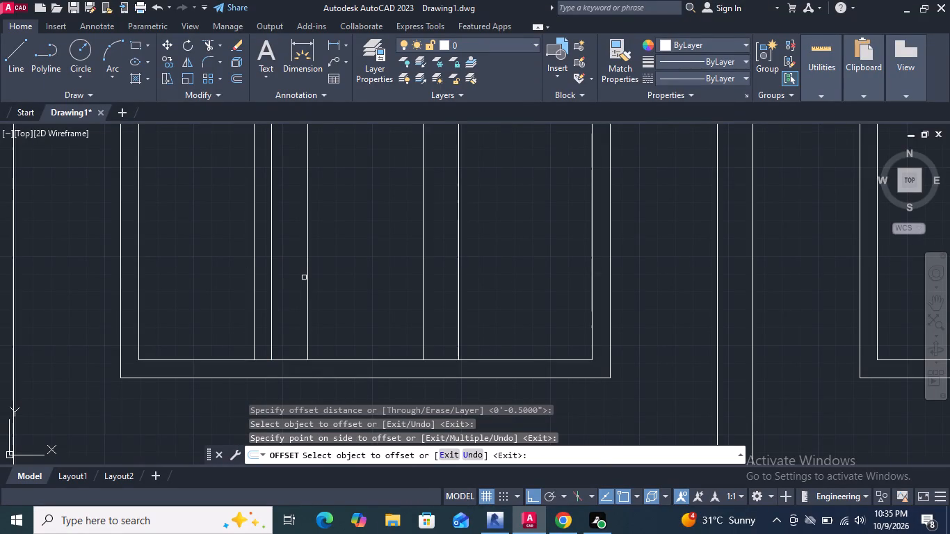
{"action": "left_click", "coordinate": [307, 277]}
{"action": "left_click", "coordinate": [333, 267]}
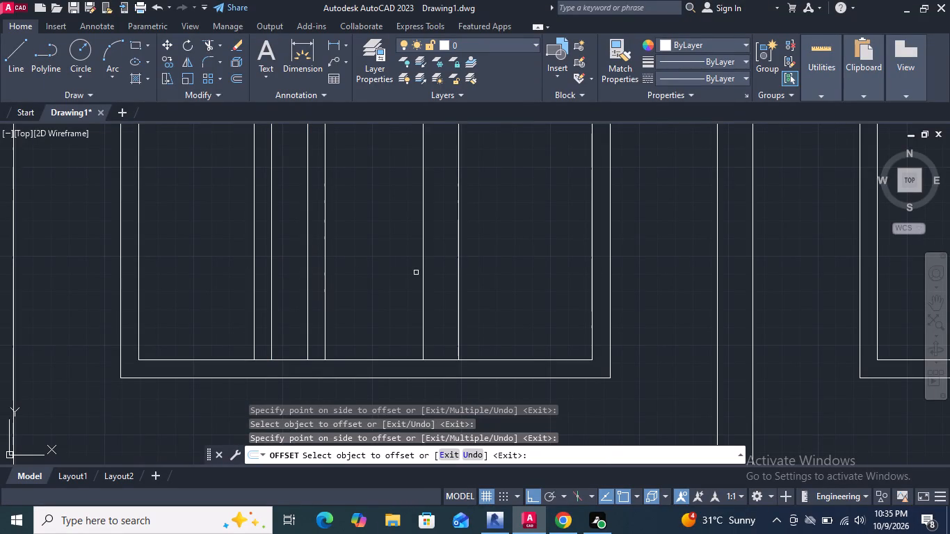
{"action": "left_click", "coordinate": [423, 268]}
{"action": "left_click", "coordinate": [409, 270]}
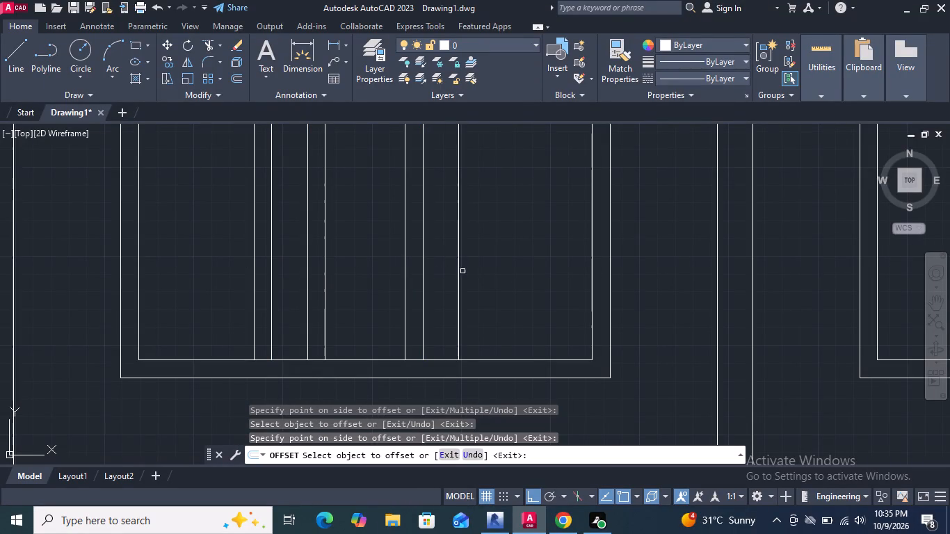
{"action": "left_click", "coordinate": [458, 270]}
{"action": "left_click", "coordinate": [485, 268]}
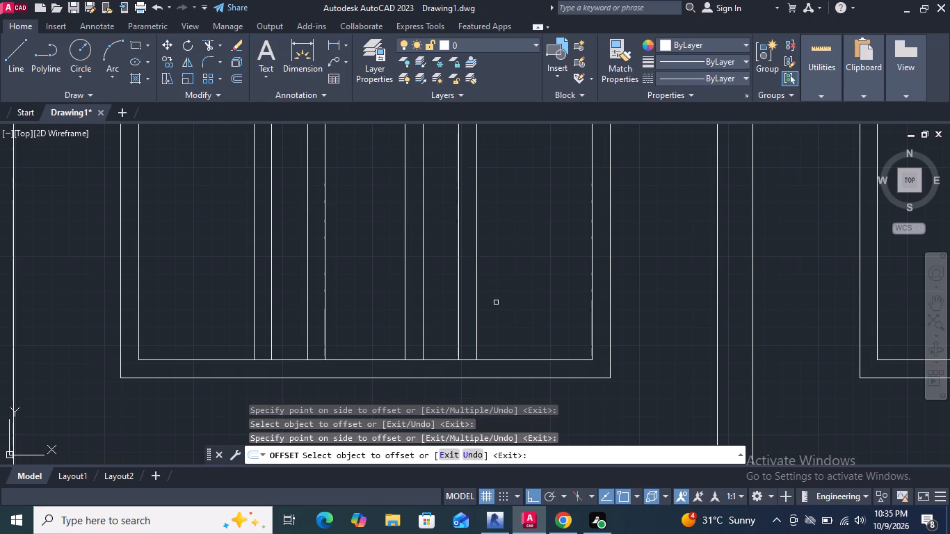
{"action": "key", "text": "Return"}
Explode the left panel's outer rectangle into separate lines.
{"action": "scroll", "coordinate": [402, 318], "scroll_direction": "down", "scroll_amount": 5}
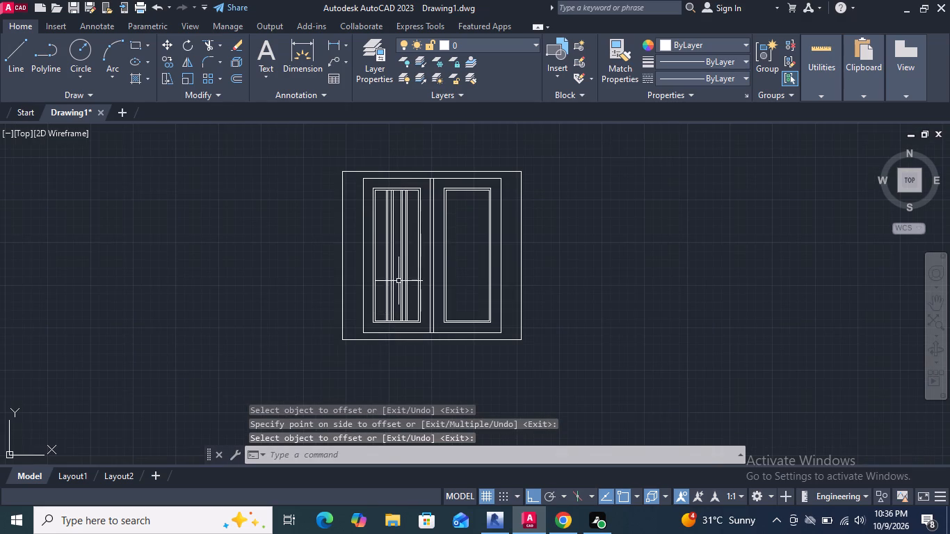
{"action": "scroll", "coordinate": [381, 187], "scroll_direction": "up", "scroll_amount": 2}
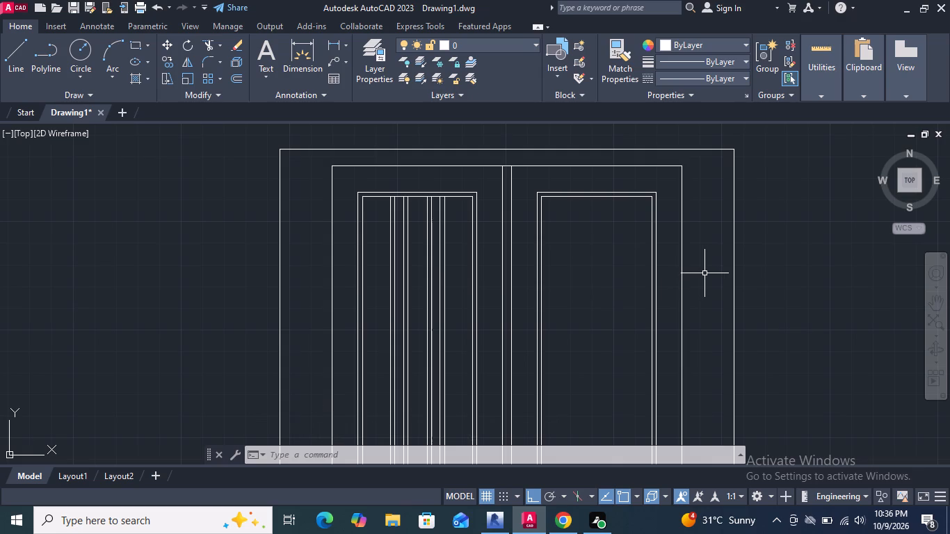
{"action": "scroll", "coordinate": [416, 193], "scroll_direction": "up", "scroll_amount": 2}
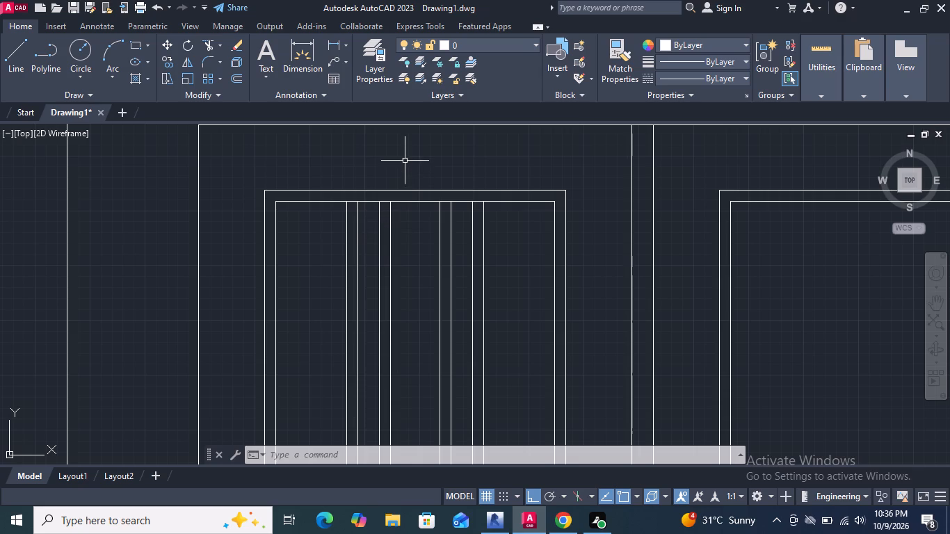
{"action": "scroll", "coordinate": [405, 160], "scroll_direction": "down", "scroll_amount": 1}
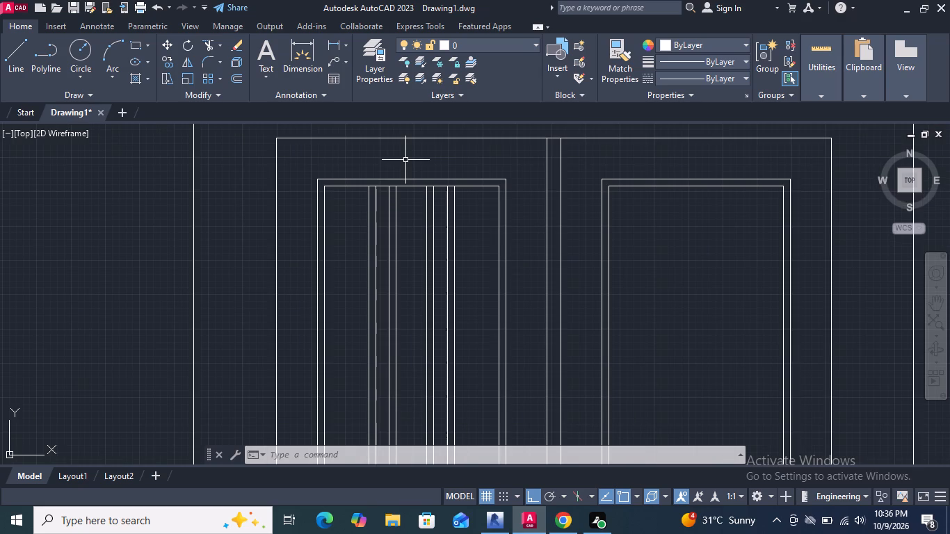
{"action": "left_click", "coordinate": [345, 179]}
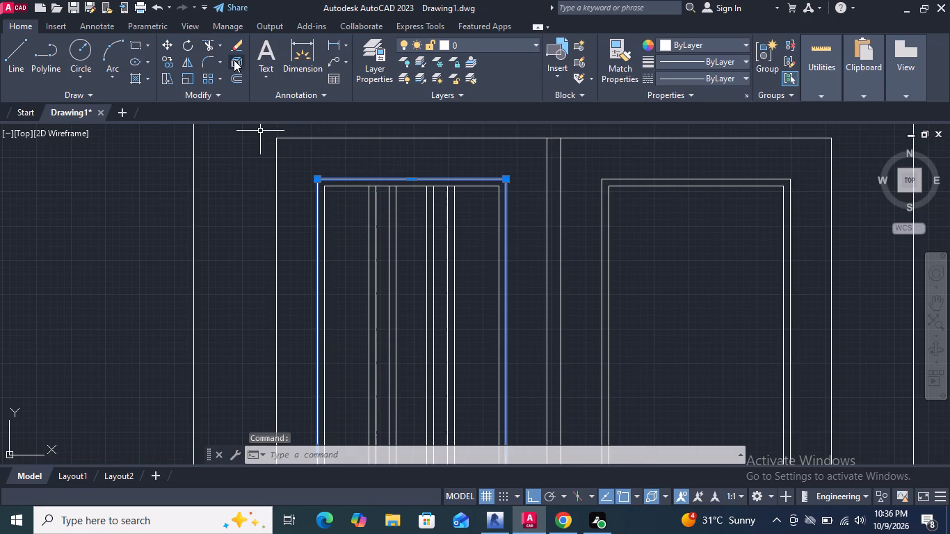
{"action": "left_click", "coordinate": [234, 58]}
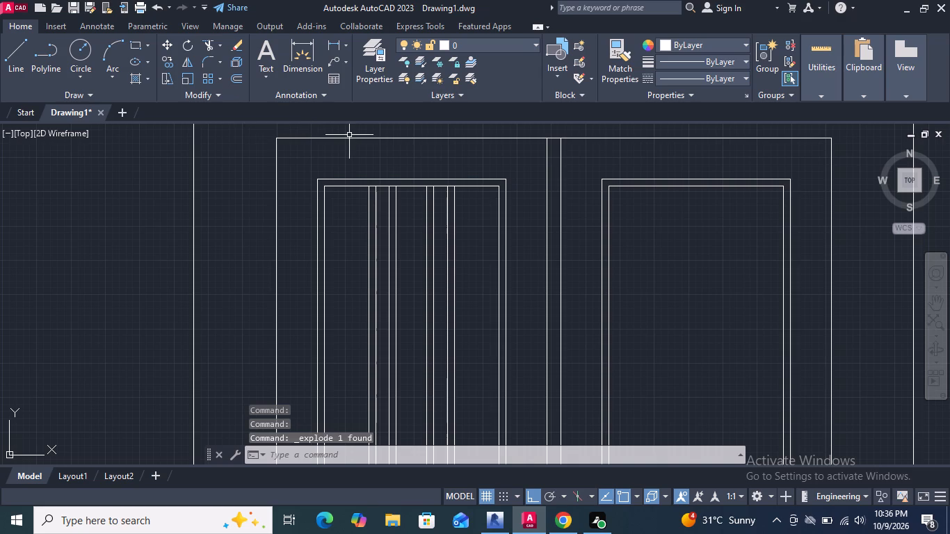
Copy the left panel's two top horizontal lines straight down twice, close together, to form the uppermost horizontal bar.
{"action": "scroll", "coordinate": [378, 124], "scroll_direction": "down", "scroll_amount": 2}
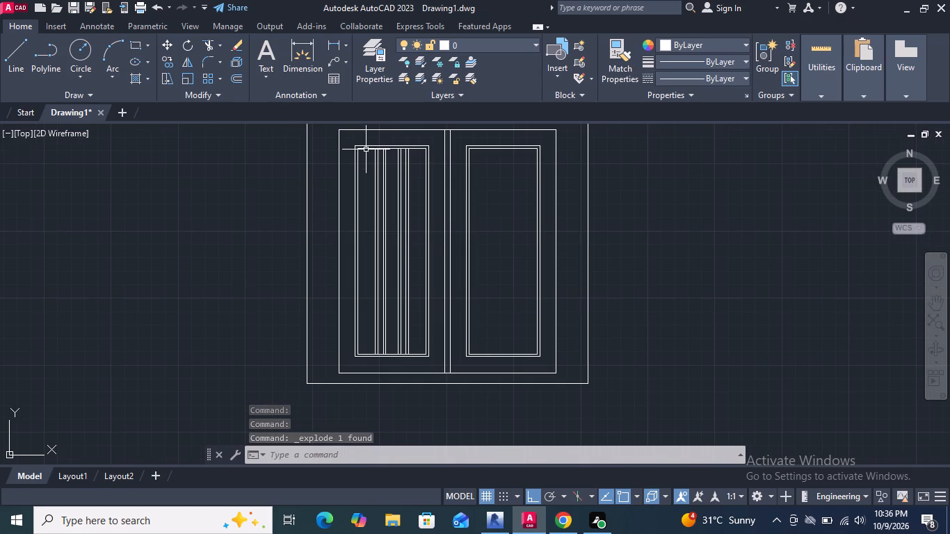
{"action": "scroll", "coordinate": [366, 151], "scroll_direction": "up", "scroll_amount": 1}
{"action": "left_click", "coordinate": [365, 154]}
{"action": "left_click", "coordinate": [360, 138]}
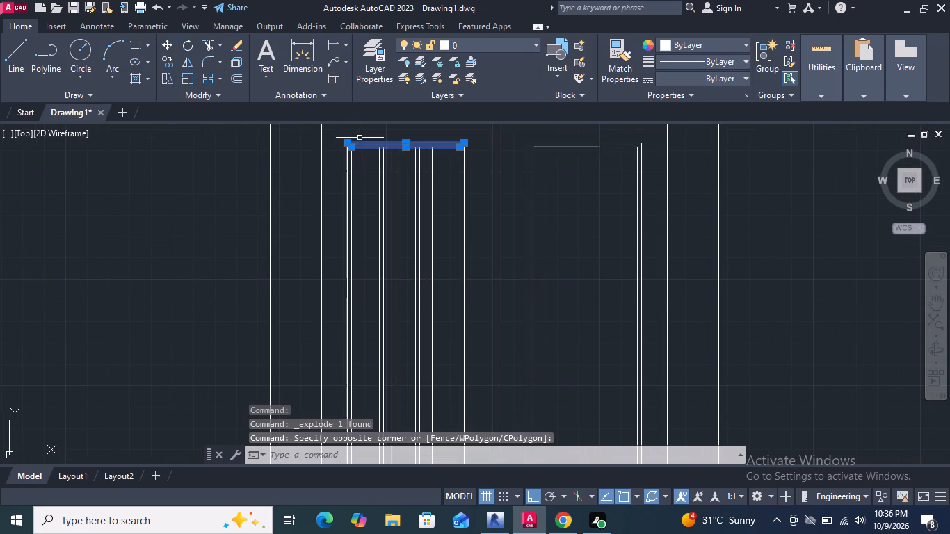
{"action": "key", "text": "c"}
{"action": "key", "text": "o"}
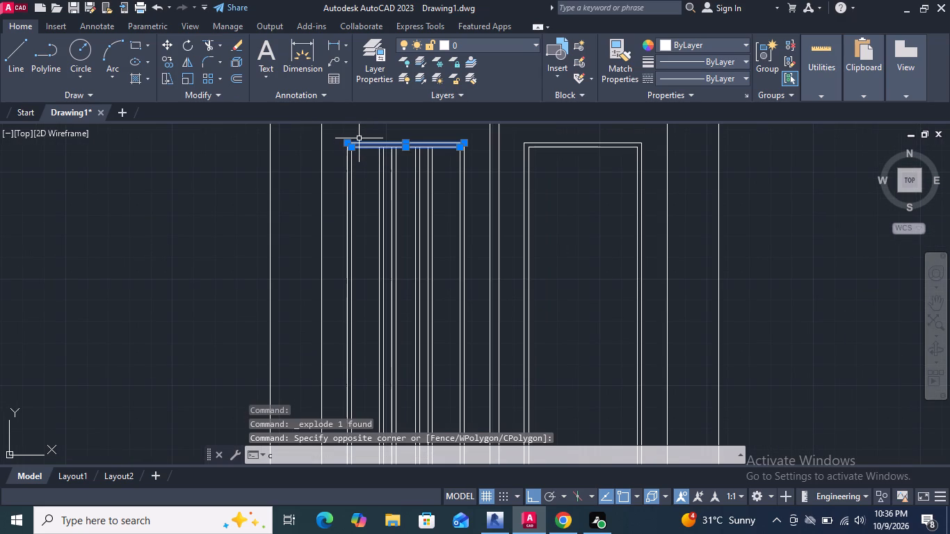
{"action": "key", "text": "Return"}
{"action": "left_click", "coordinate": [344, 143]}
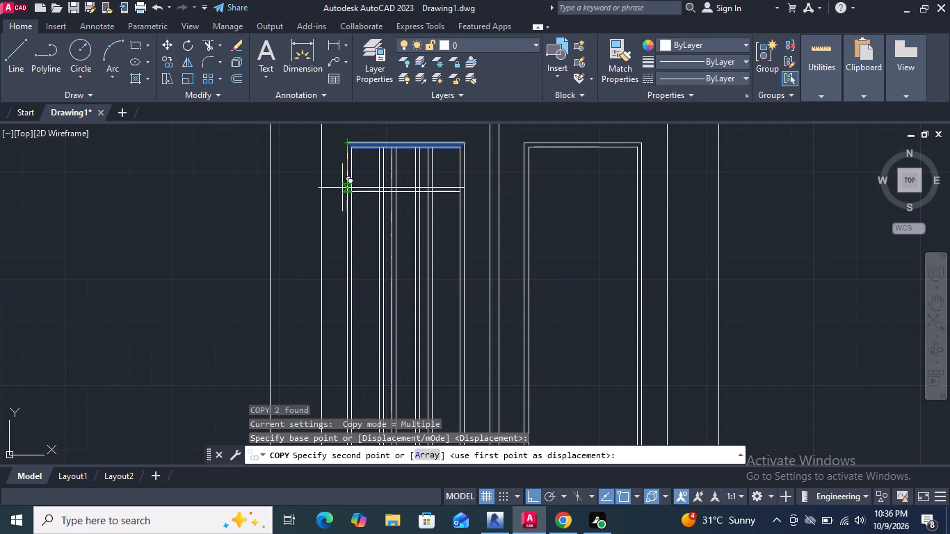
{"action": "left_click", "coordinate": [341, 206]}
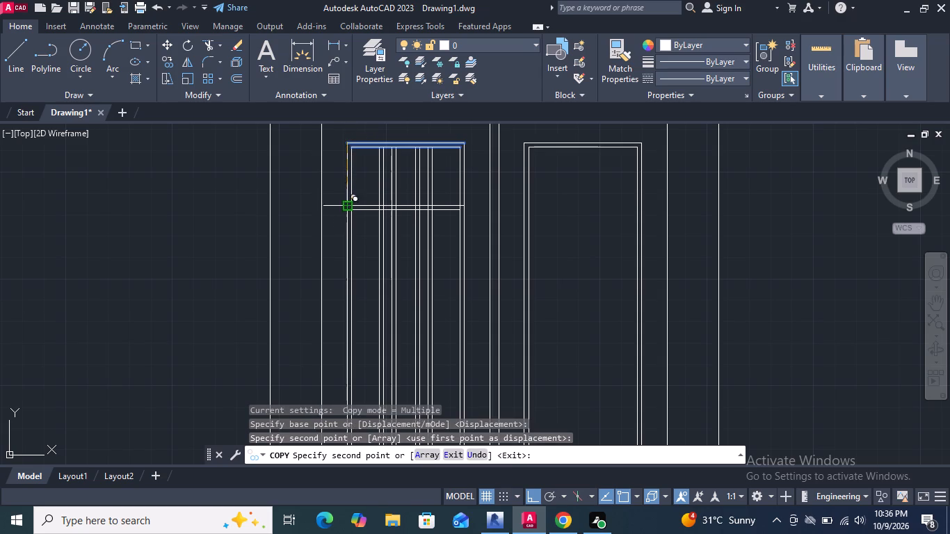
{"action": "scroll", "coordinate": [343, 202], "scroll_direction": "down", "scroll_amount": 2}
{"action": "scroll", "coordinate": [348, 215], "scroll_direction": "up", "scroll_amount": 2}
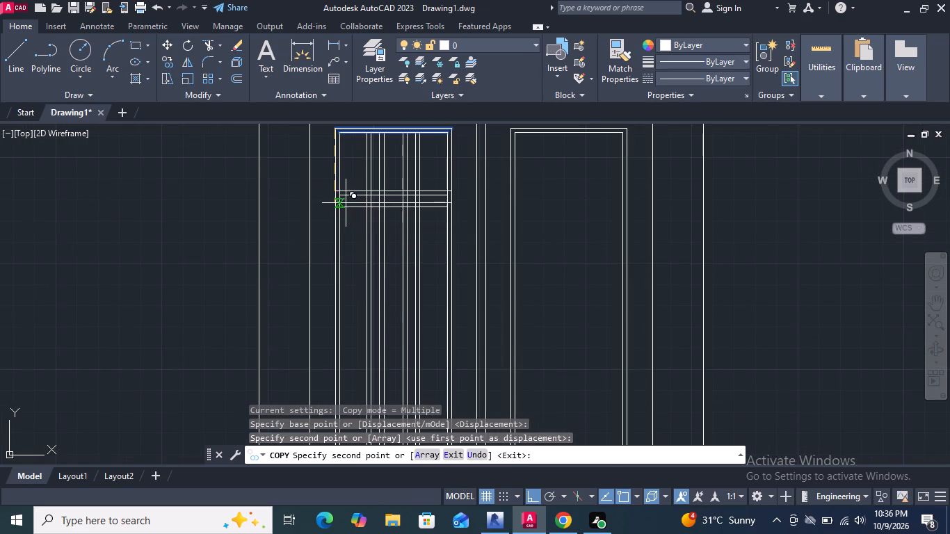
{"action": "scroll", "coordinate": [340, 202], "scroll_direction": "up", "scroll_amount": 3}
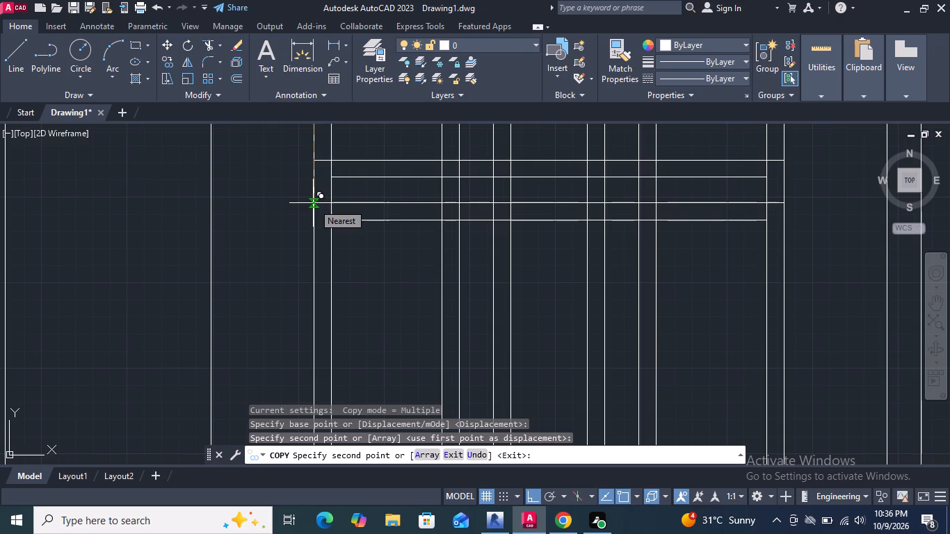
{"action": "left_click", "coordinate": [313, 203]}
Place six more copies of the two lines in three spaced pairs down the left panel, forming three further horizontal bars.
{"action": "scroll", "coordinate": [316, 203], "scroll_direction": "down", "scroll_amount": 3}
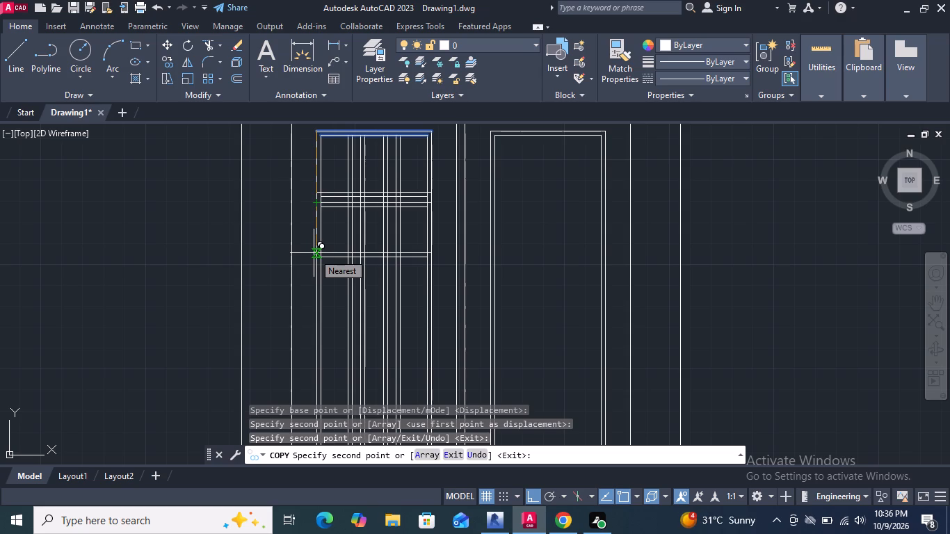
{"action": "left_click", "coordinate": [314, 253]}
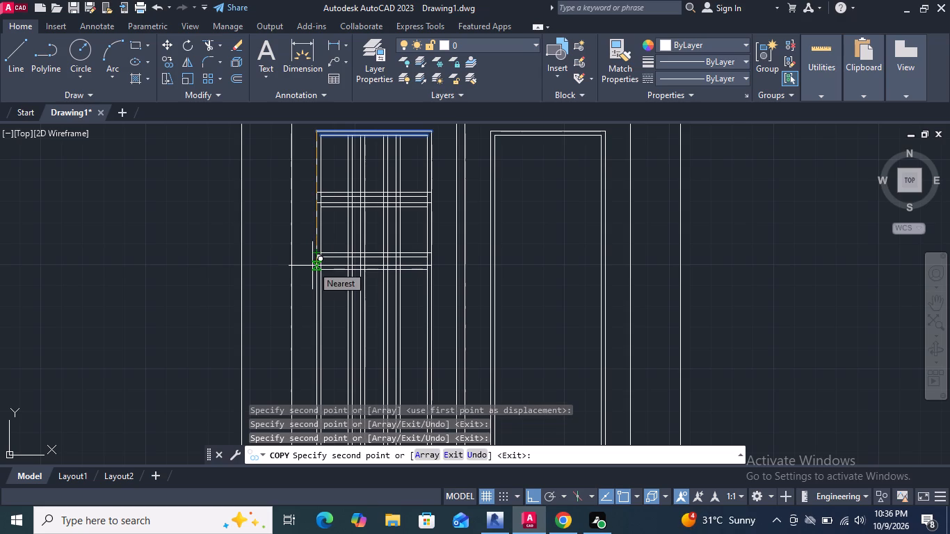
{"action": "left_click", "coordinate": [312, 266]}
{"action": "left_click", "coordinate": [314, 319]}
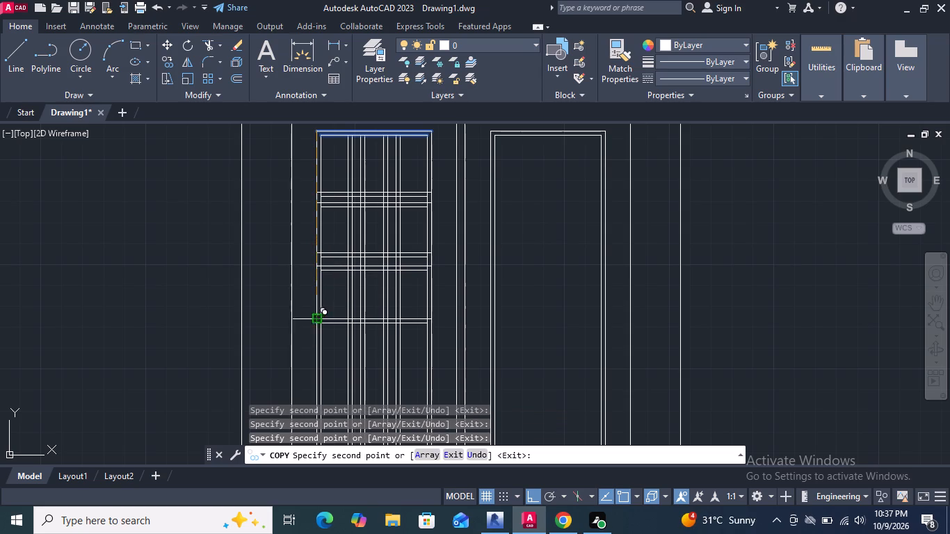
{"action": "scroll", "coordinate": [327, 289], "scroll_direction": "down", "scroll_amount": 1}
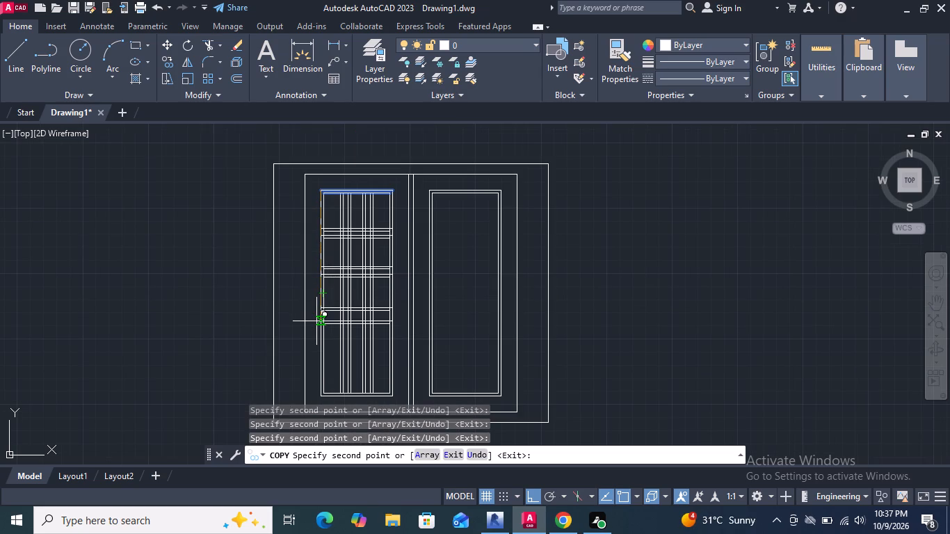
{"action": "left_click", "coordinate": [316, 320]}
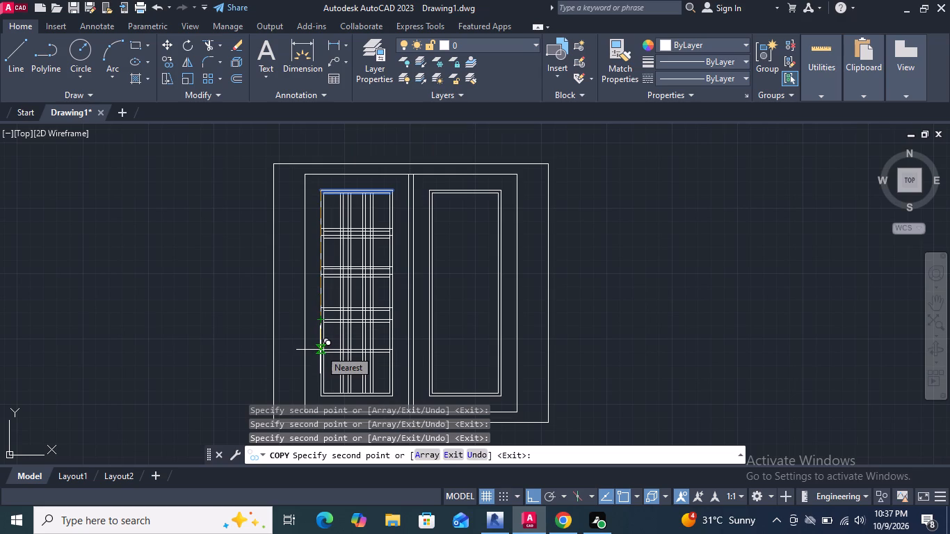
{"action": "left_click", "coordinate": [320, 350]}
{"action": "left_click", "coordinate": [320, 362]}
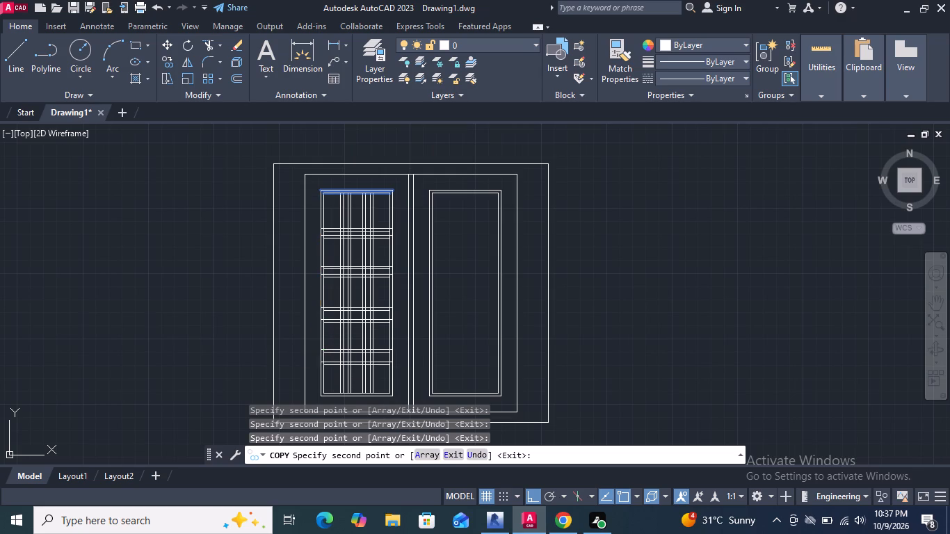
{"action": "key", "text": "Return"}
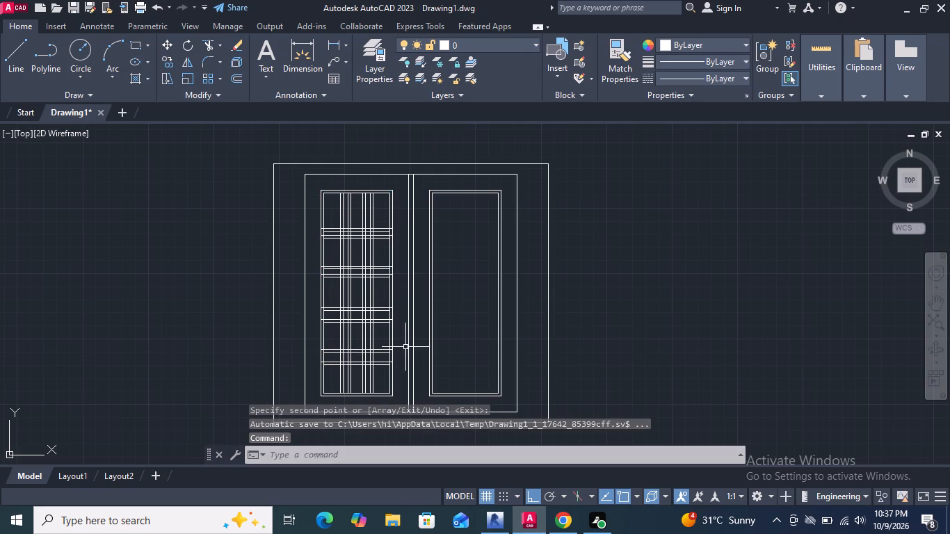
Move the four lines of the left panel's uppermost horizontal bar slightly upward.
{"action": "scroll", "coordinate": [331, 228], "scroll_direction": "up", "scroll_amount": 1}
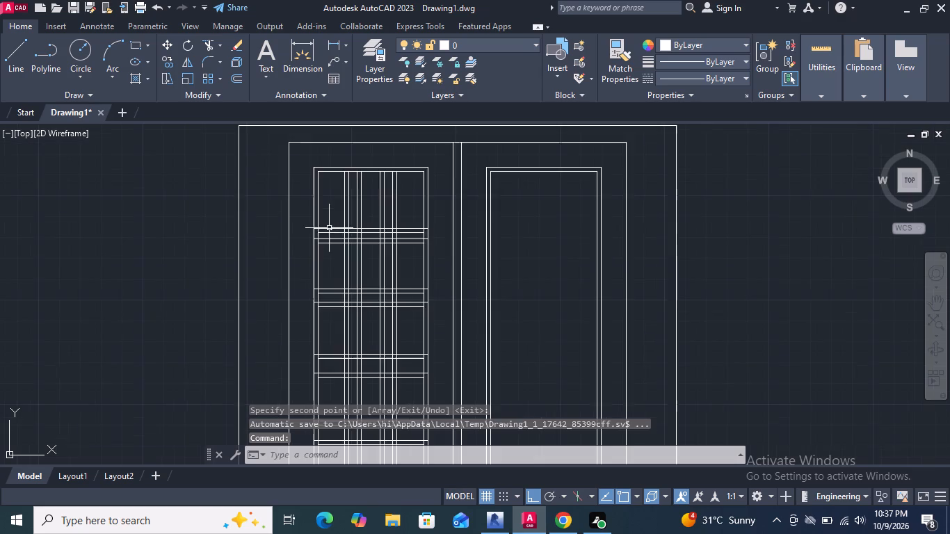
{"action": "scroll", "coordinate": [329, 228], "scroll_direction": "up", "scroll_amount": 1}
{"action": "left_click_drag", "start_coordinate": [345, 264], "coordinate": [339, 249]}
{"action": "left_click", "coordinate": [329, 205]}
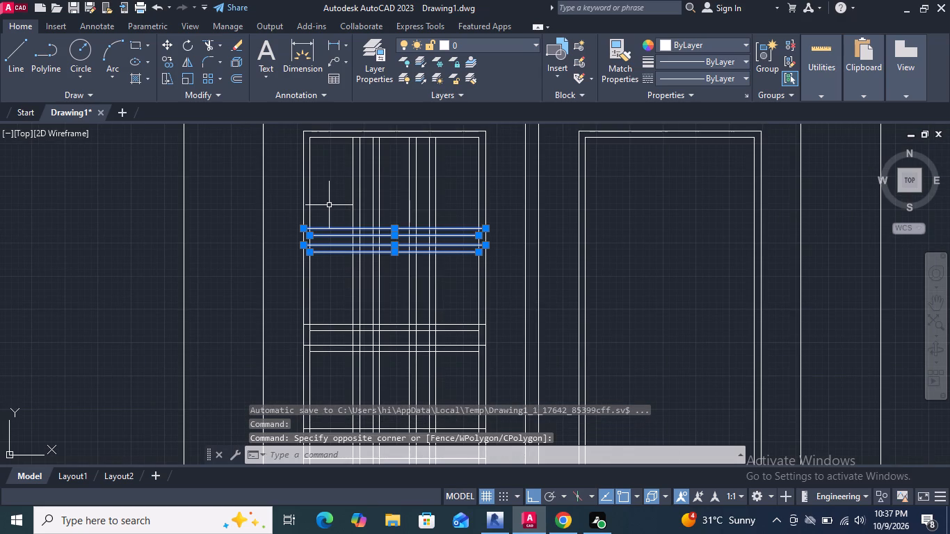
{"action": "key", "text": "m"}
{"action": "key", "text": "Return"}
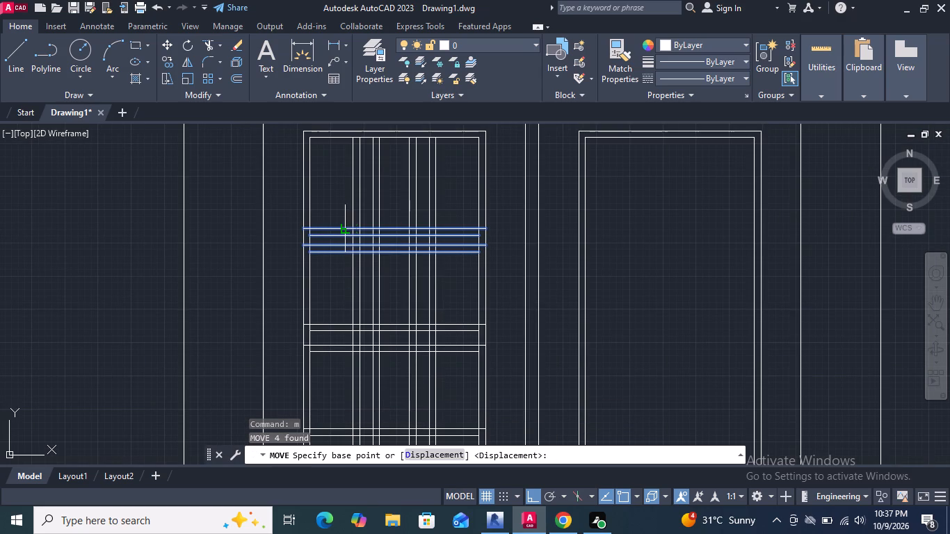
{"action": "left_click", "coordinate": [351, 229]}
{"action": "left_click", "coordinate": [353, 216]}
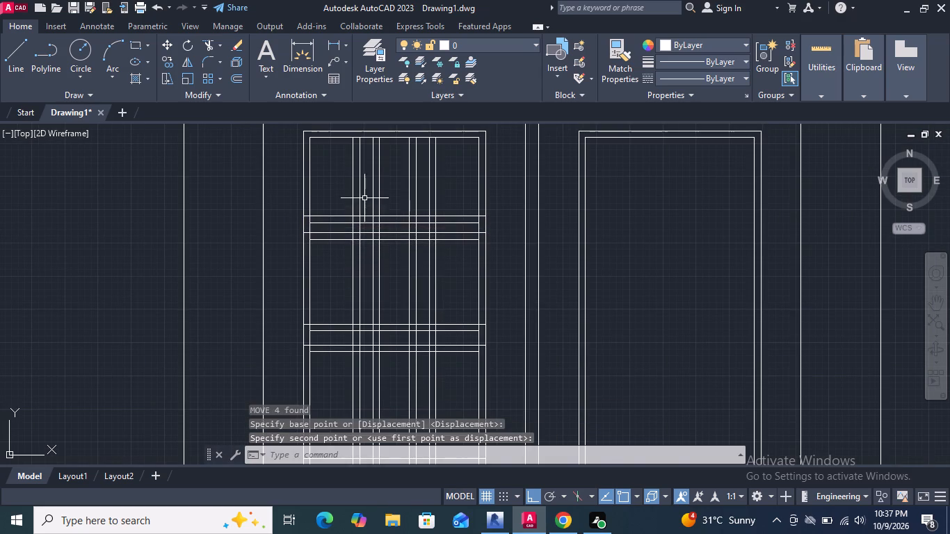
Move the four lines of the left panel's second horizontal bar from the top slightly upward.
{"action": "scroll", "coordinate": [364, 197], "scroll_direction": "down", "scroll_amount": 1}
{"action": "scroll", "coordinate": [351, 287], "scroll_direction": "up", "scroll_amount": 1}
{"action": "left_click", "coordinate": [351, 313]}
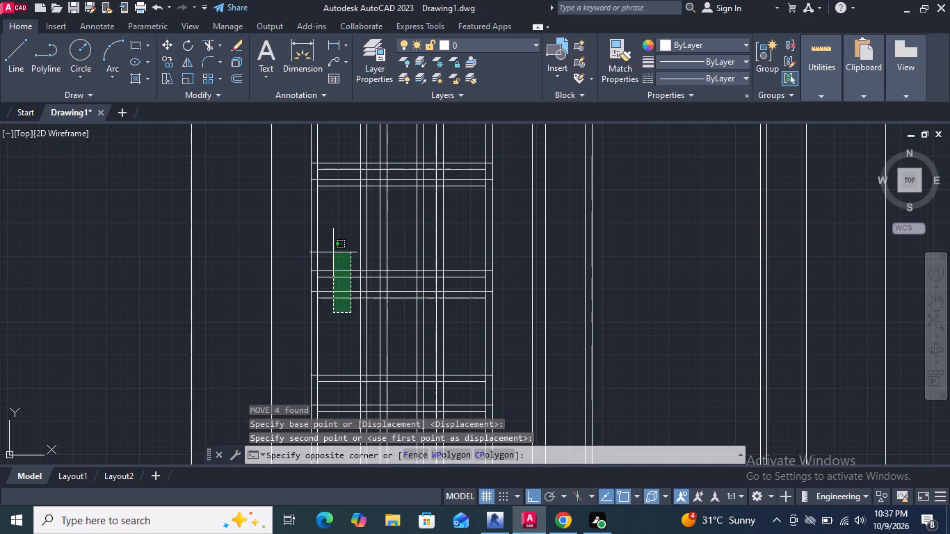
{"action": "left_click", "coordinate": [333, 252]}
{"action": "key", "text": "m"}
{"action": "key", "text": "Return"}
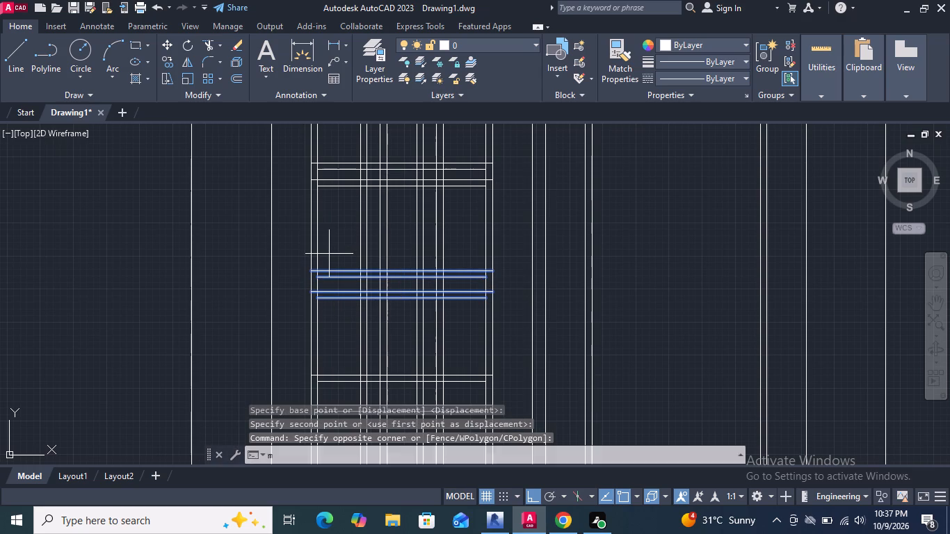
{"action": "left_click", "coordinate": [356, 269]}
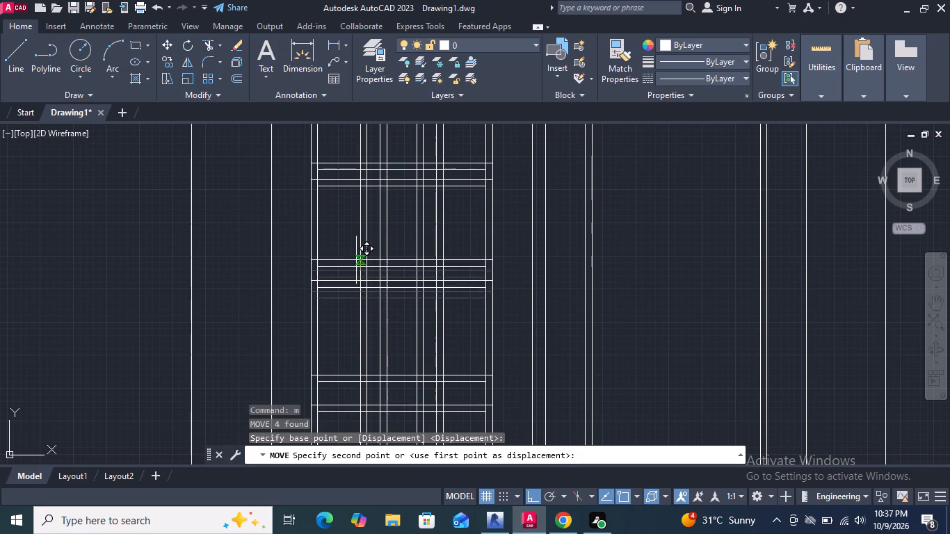
{"action": "left_click", "coordinate": [356, 259]}
Move the four lines of the left panel's third horizontal bar from the top slightly upward.
{"action": "scroll", "coordinate": [375, 225], "scroll_direction": "down", "scroll_amount": 1}
{"action": "scroll", "coordinate": [355, 345], "scroll_direction": "up", "scroll_amount": 2}
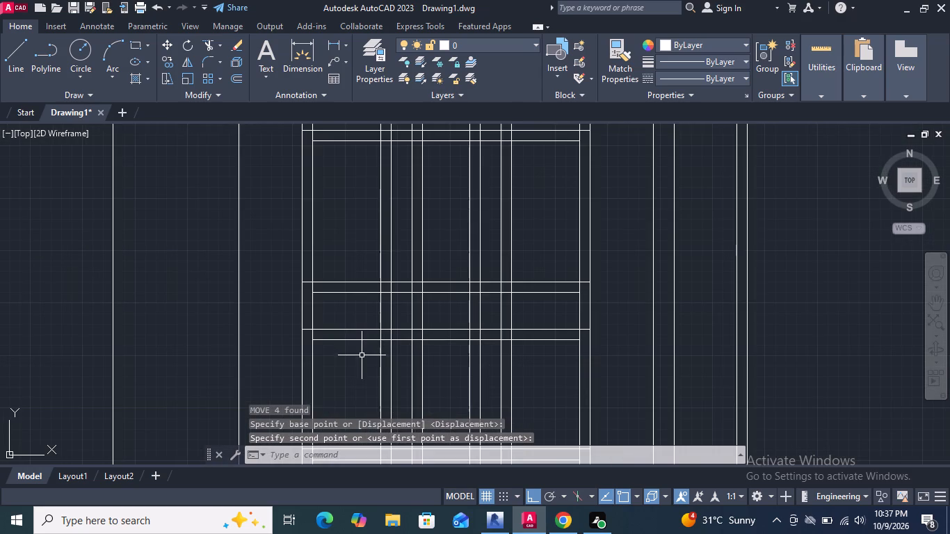
{"action": "left_click_drag", "start_coordinate": [362, 357], "coordinate": [357, 341]}
{"action": "left_click", "coordinate": [331, 252]}
{"action": "key", "text": "Return"}
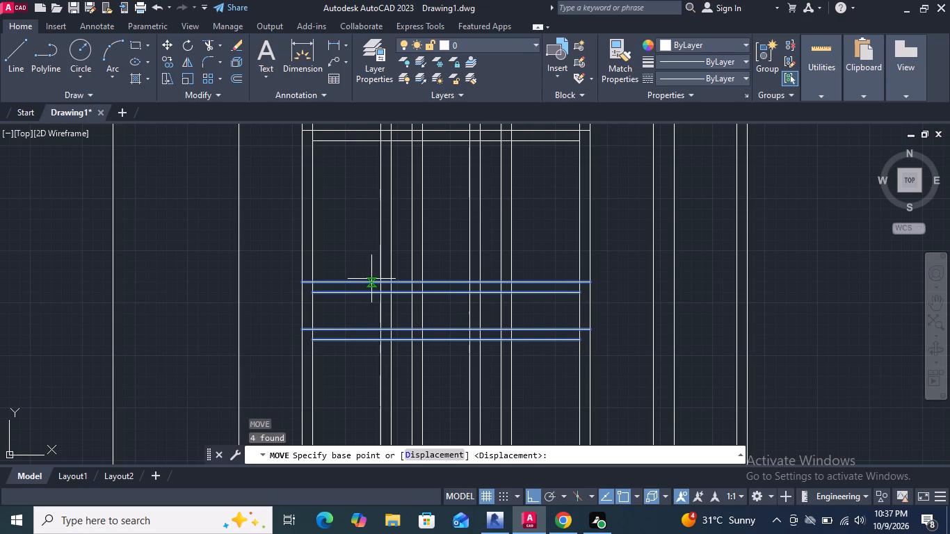
{"action": "left_click", "coordinate": [377, 282]}
{"action": "left_click", "coordinate": [378, 266]}
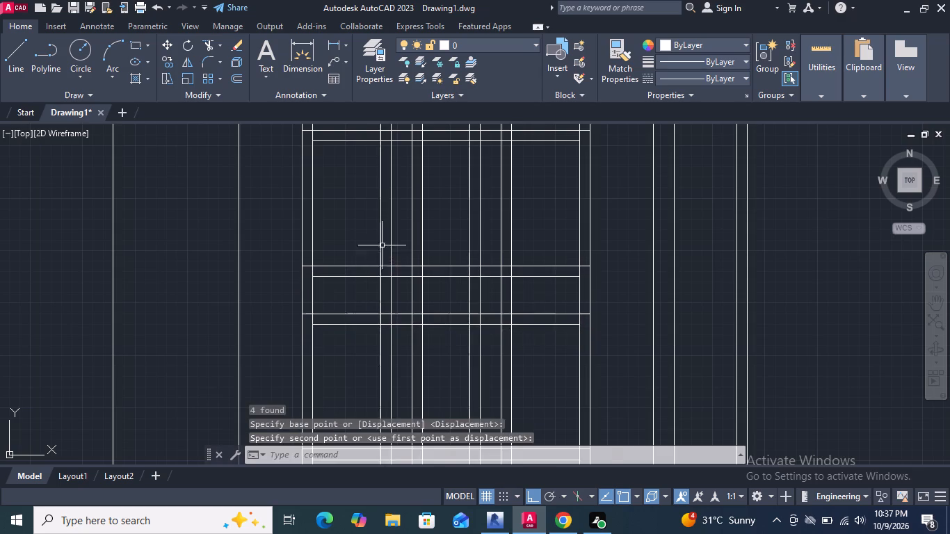
Move the four lines of the left panel's lowest horizontal bar slightly upward.
{"action": "scroll", "coordinate": [385, 238], "scroll_direction": "down", "scroll_amount": 3}
{"action": "scroll", "coordinate": [376, 302], "scroll_direction": "up", "scroll_amount": 2}
{"action": "left_click_drag", "start_coordinate": [380, 327], "coordinate": [378, 312]}
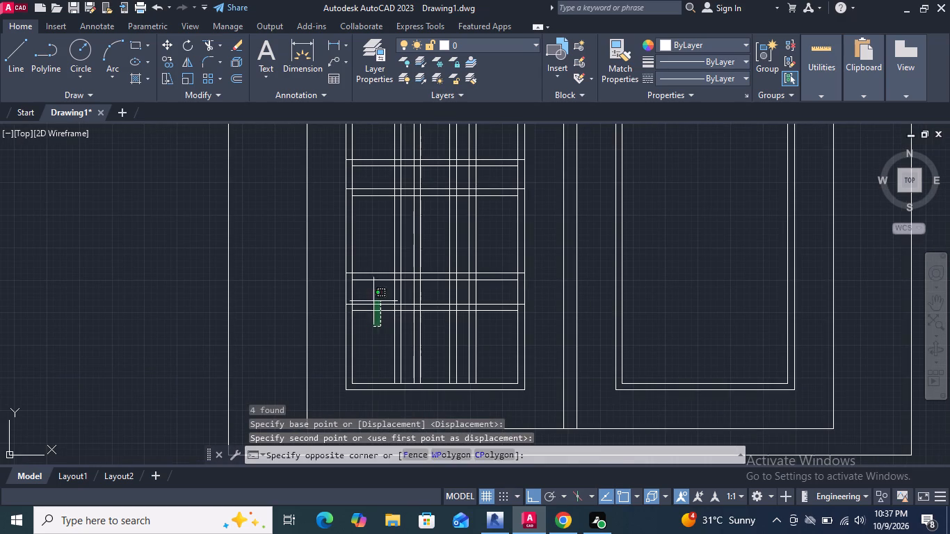
{"action": "left_click", "coordinate": [363, 254]}
{"action": "key", "text": "Return"}
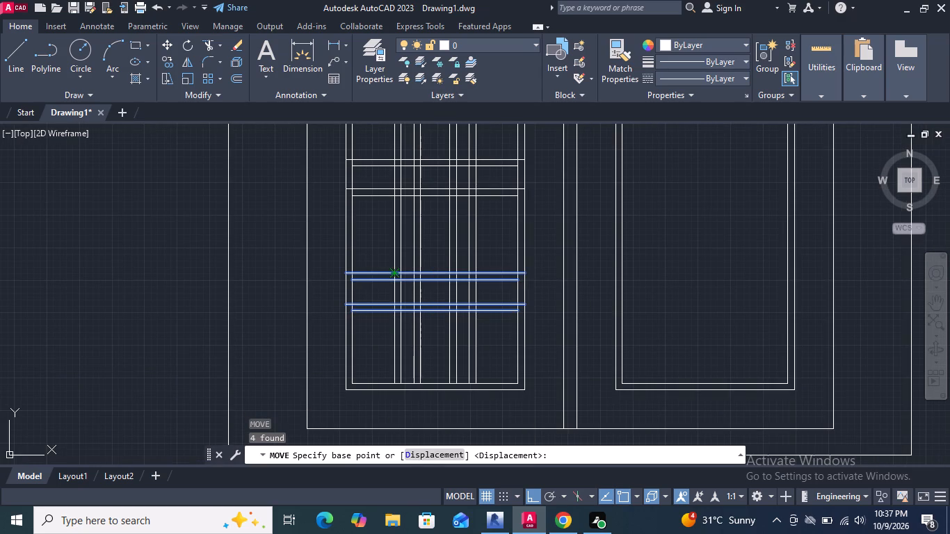
{"action": "left_click", "coordinate": [392, 271]}
{"action": "left_click", "coordinate": [393, 264]}
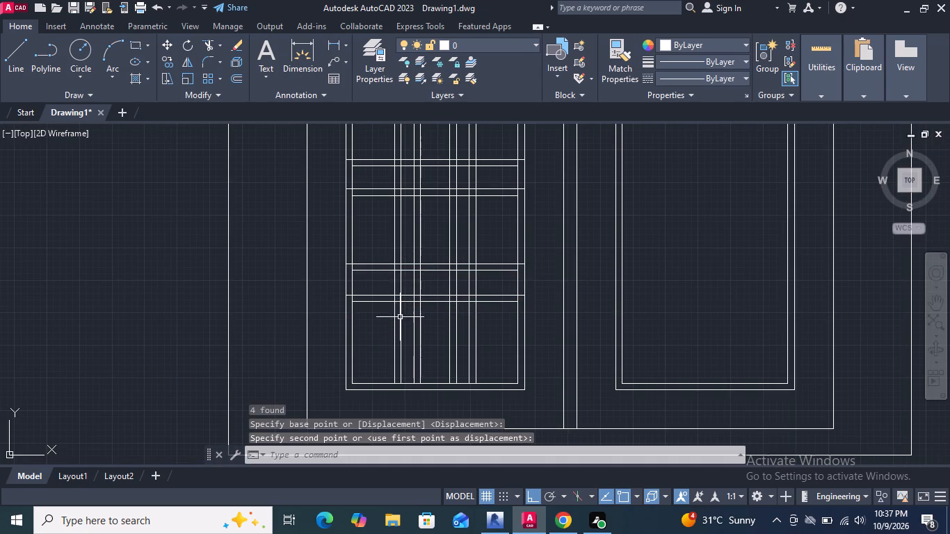
{"action": "scroll", "coordinate": [400, 334], "scroll_direction": "down", "scroll_amount": 3}
{"action": "left_click", "coordinate": [400, 337]}
{"action": "key", "text": "Escape"}
Extend the two middle lines of each vertical bar up to the left panel's outer top line.
{"action": "scroll", "coordinate": [418, 236], "scroll_direction": "up", "scroll_amount": 2}
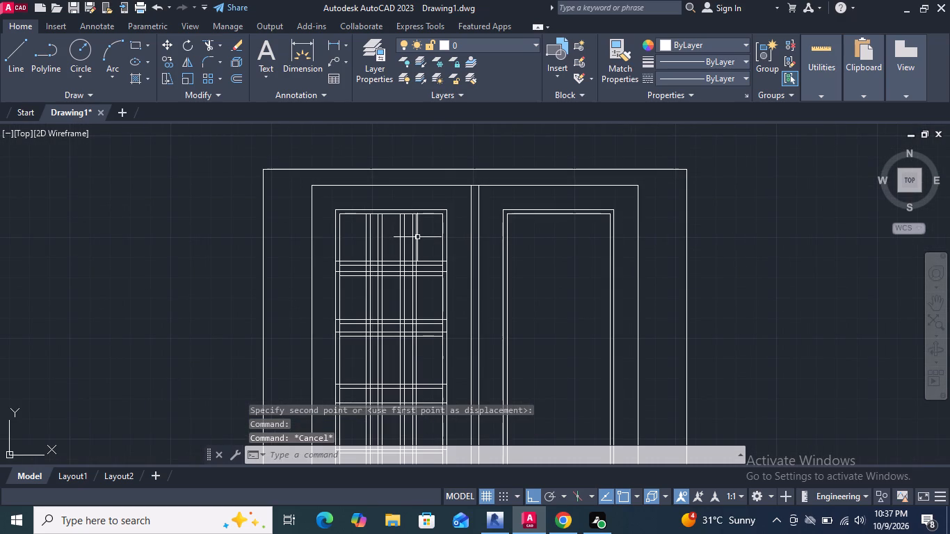
{"action": "scroll", "coordinate": [396, 201], "scroll_direction": "up", "scroll_amount": 2}
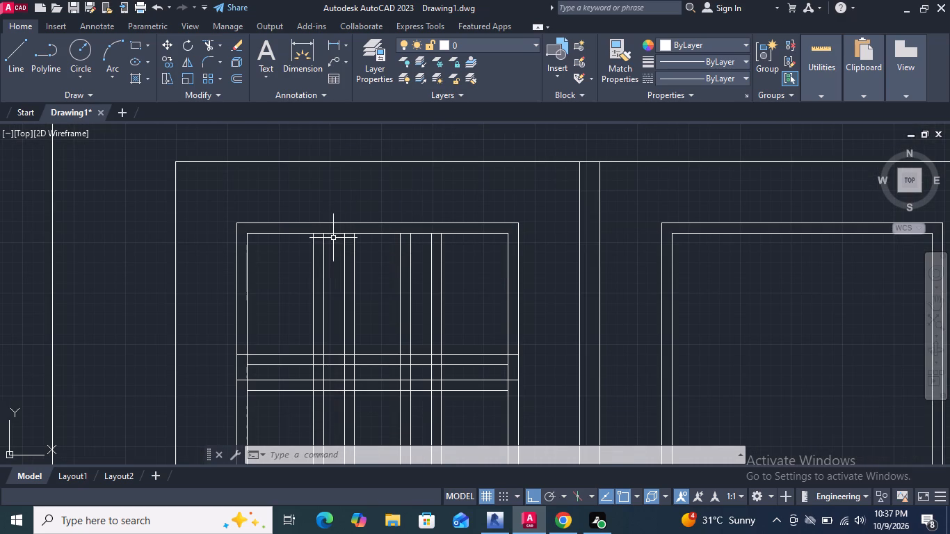
{"action": "left_click", "coordinate": [220, 42]}
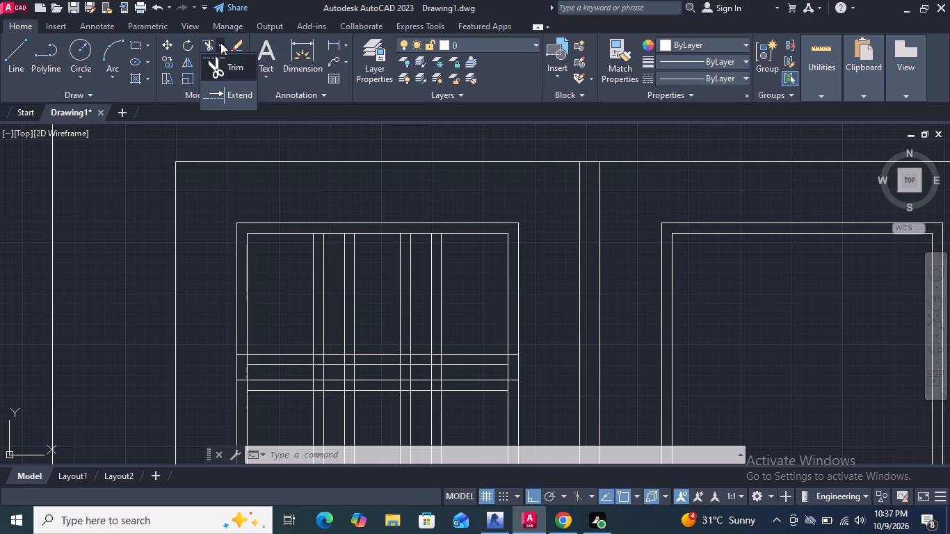
{"action": "left_click", "coordinate": [232, 102]}
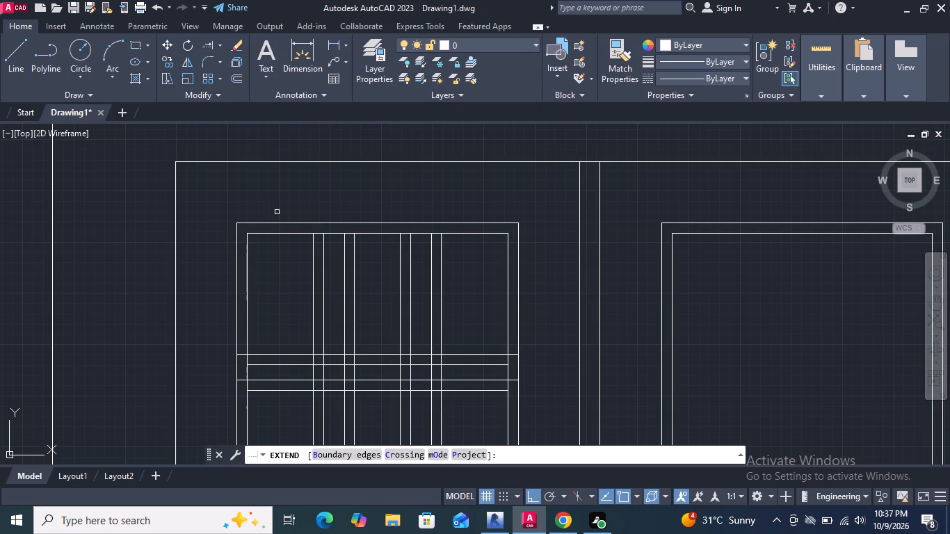
{"action": "left_click", "coordinate": [323, 259]}
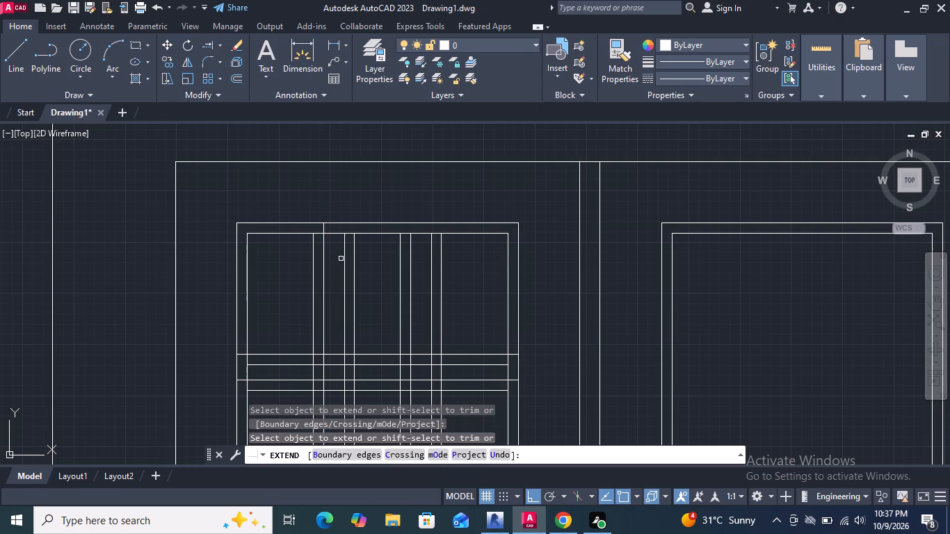
{"action": "left_click", "coordinate": [344, 254]}
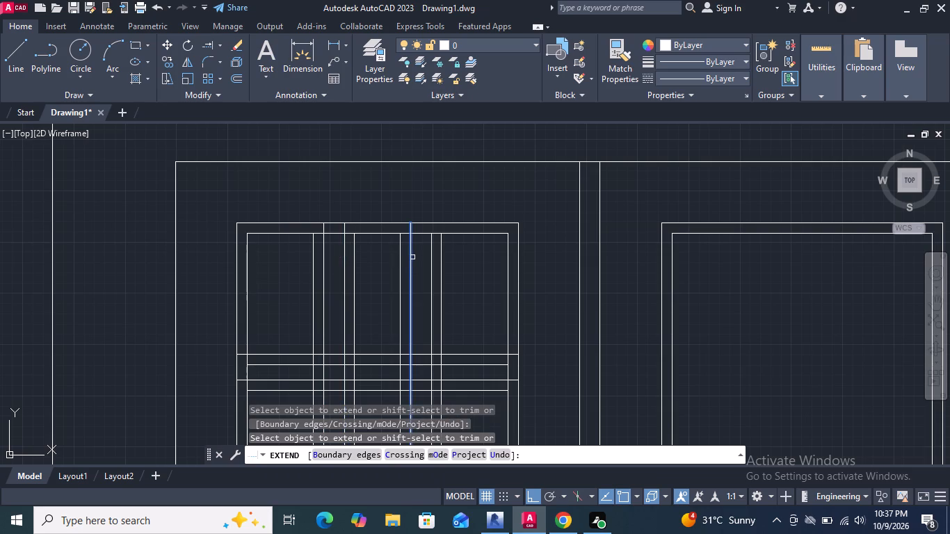
{"action": "left_click", "coordinate": [411, 257]}
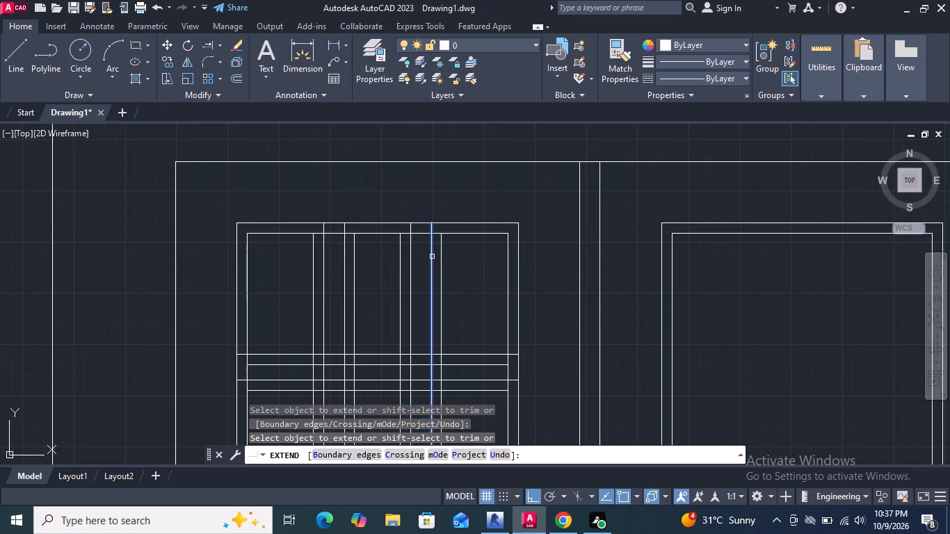
{"action": "left_click", "coordinate": [432, 256]}
Extend the two middle lines of each vertical bar down to the left panel's outer bottom line.
{"action": "scroll", "coordinate": [383, 217], "scroll_direction": "down", "scroll_amount": 5}
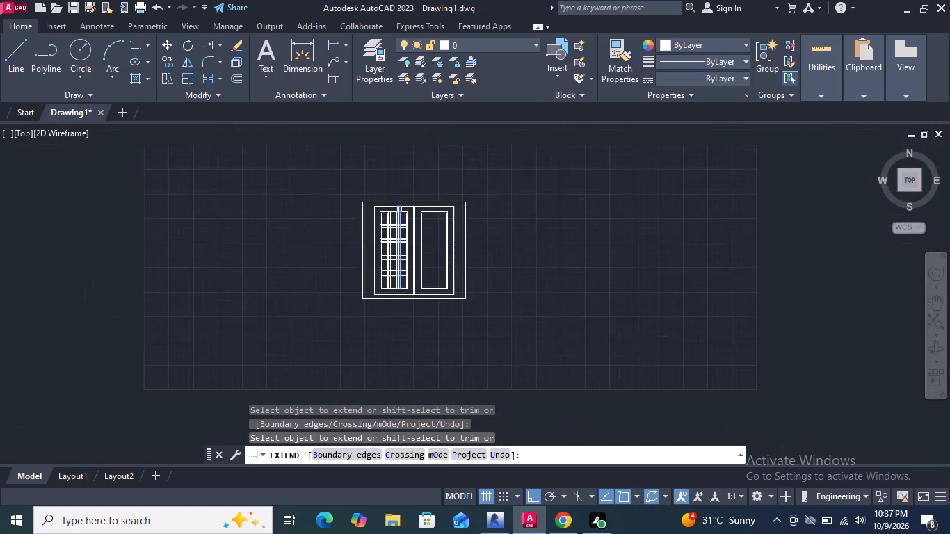
{"action": "scroll", "coordinate": [389, 284], "scroll_direction": "up", "scroll_amount": 3}
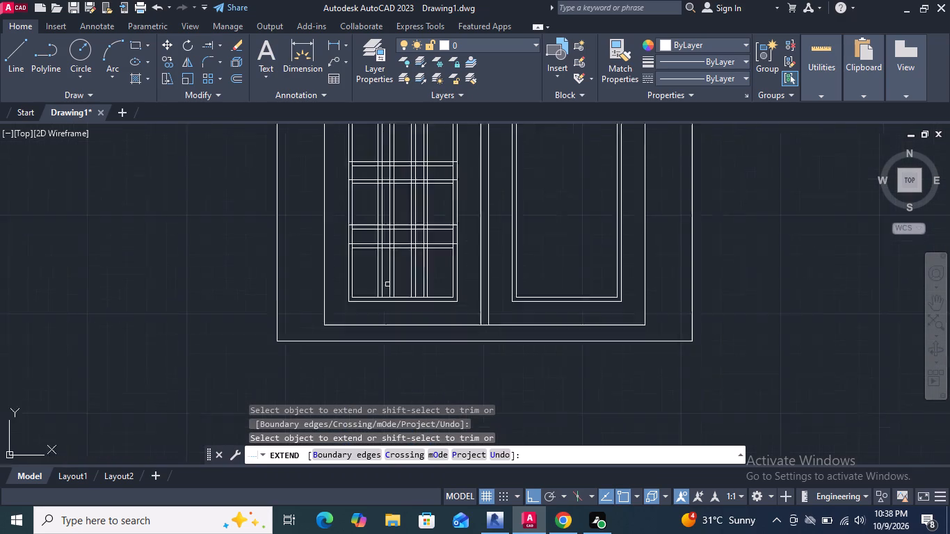
{"action": "scroll", "coordinate": [387, 284], "scroll_direction": "up", "scroll_amount": 2}
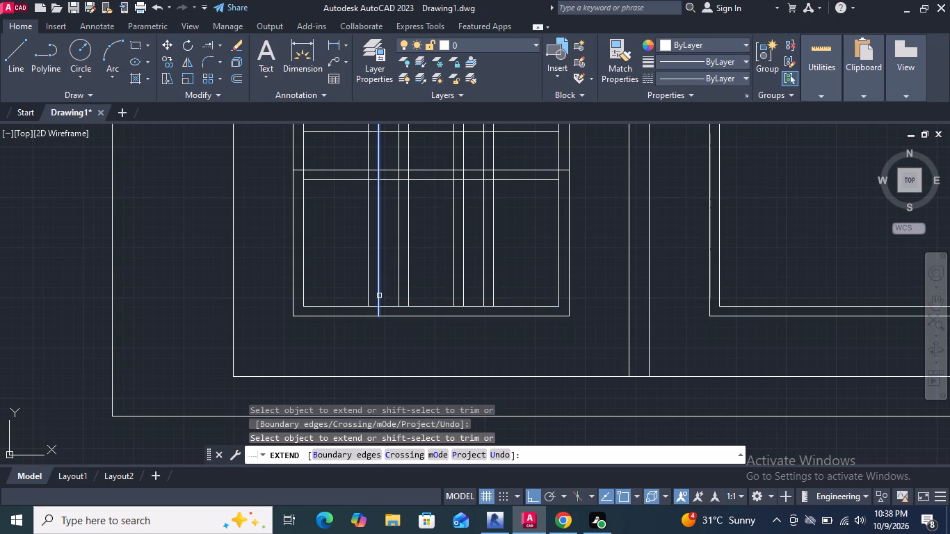
{"action": "left_click", "coordinate": [380, 295]}
{"action": "left_click", "coordinate": [375, 296]}
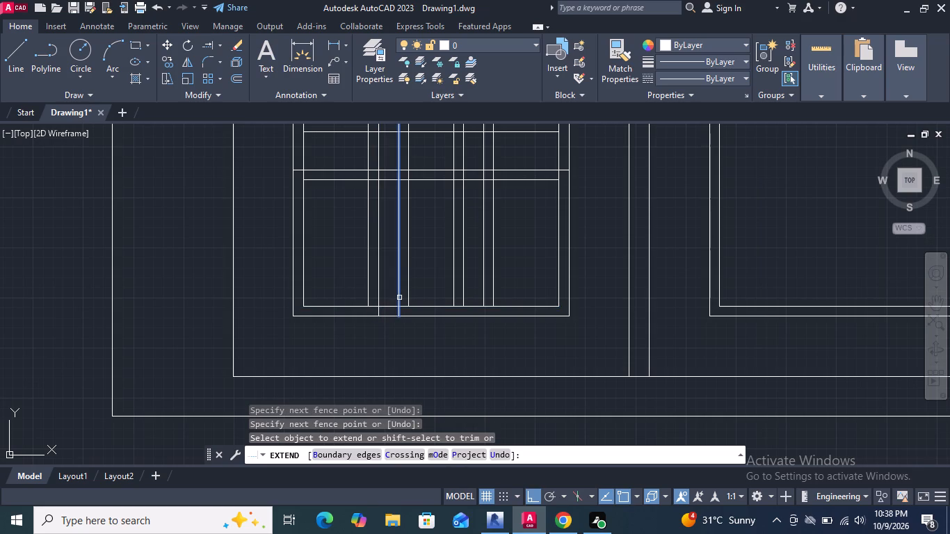
{"action": "left_click", "coordinate": [400, 297]}
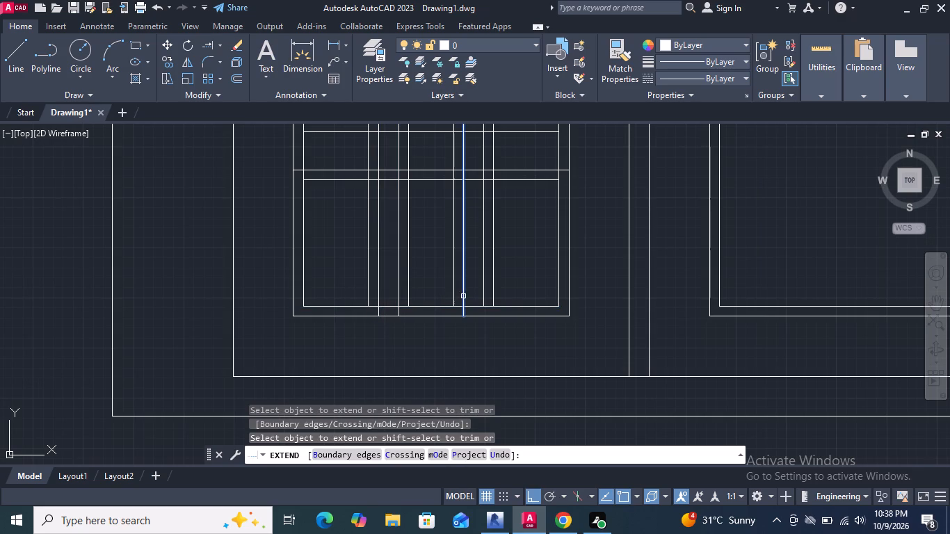
{"action": "left_click", "coordinate": [463, 295]}
{"action": "left_click", "coordinate": [483, 297]}
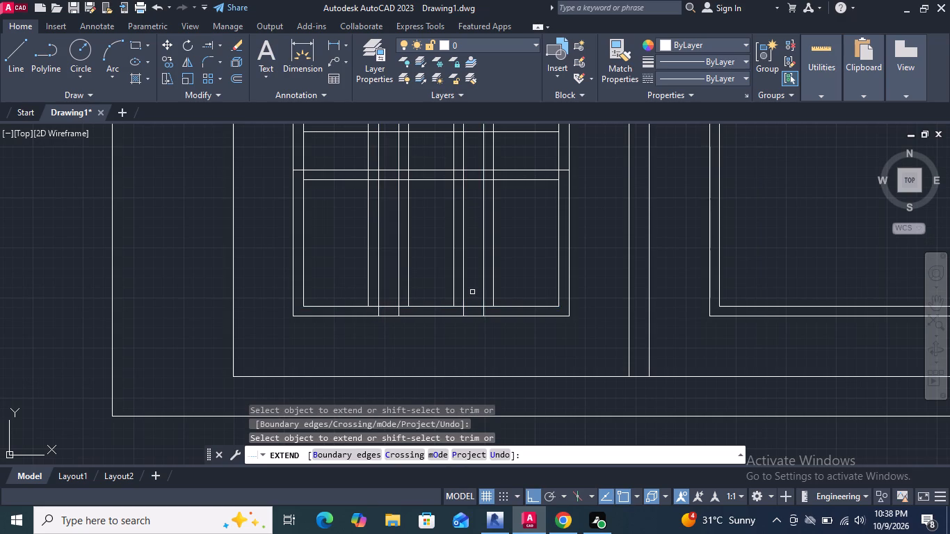
{"action": "key", "text": "Return"}
Trim both bottom lines of the left panel between the two middle lines of each vertical bar.
{"action": "left_click", "coordinate": [219, 44]}
{"action": "left_click", "coordinate": [229, 67]}
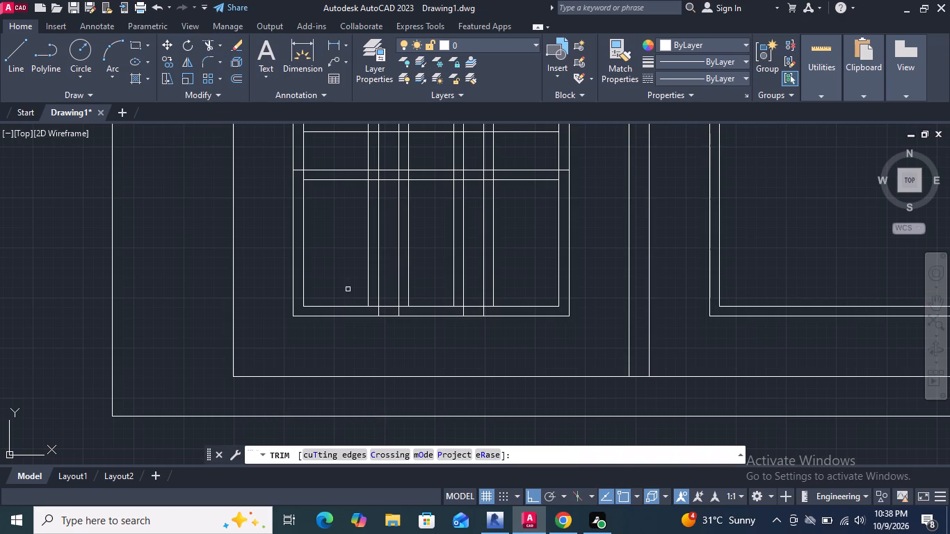
{"action": "scroll", "coordinate": [370, 323], "scroll_direction": "up", "scroll_amount": 2}
{"action": "left_click_drag", "start_coordinate": [422, 258], "coordinate": [416, 318]}
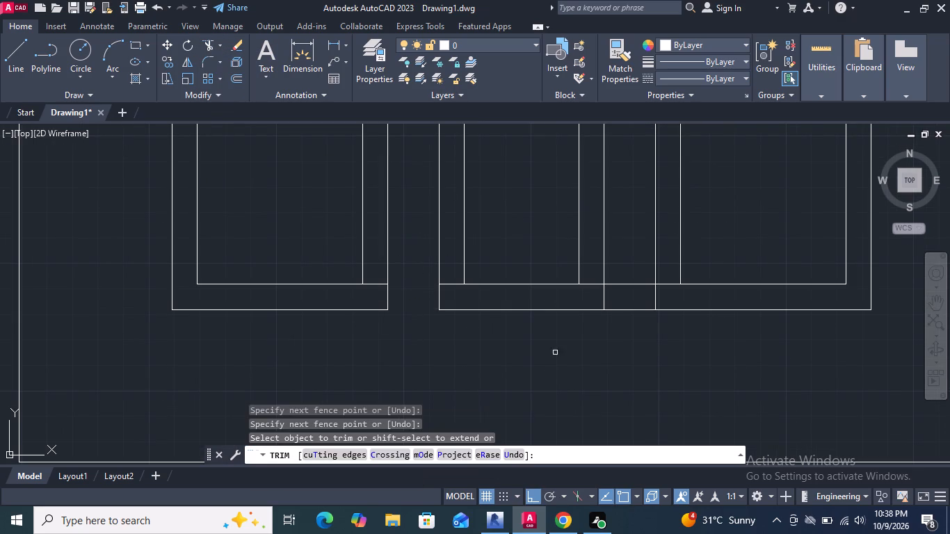
{"action": "left_click_drag", "start_coordinate": [623, 266], "coordinate": [628, 325]}
Trim the short leftover ends of the inner bottom line beside both vertical bars, leaving clean inner corners at the base.
{"action": "left_click_drag", "start_coordinate": [672, 274], "coordinate": [670, 290]}
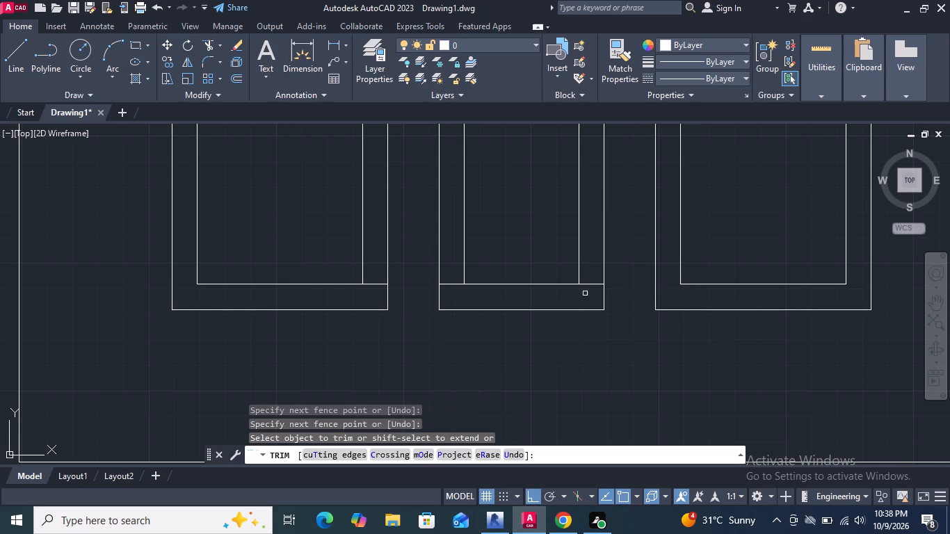
{"action": "left_click_drag", "start_coordinate": [590, 281], "coordinate": [589, 287]}
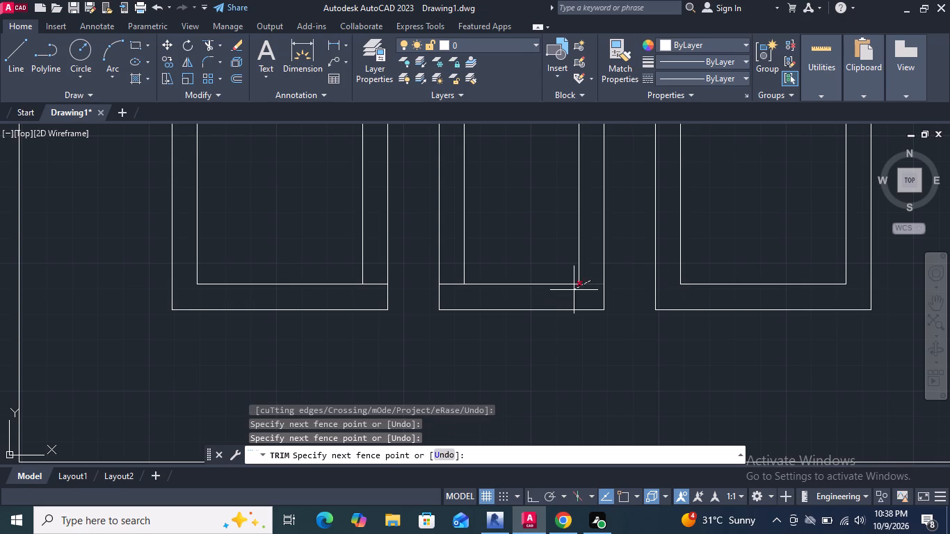
{"action": "left_click", "coordinate": [594, 289]}
{"action": "left_click_drag", "start_coordinate": [451, 282], "coordinate": [451, 291]}
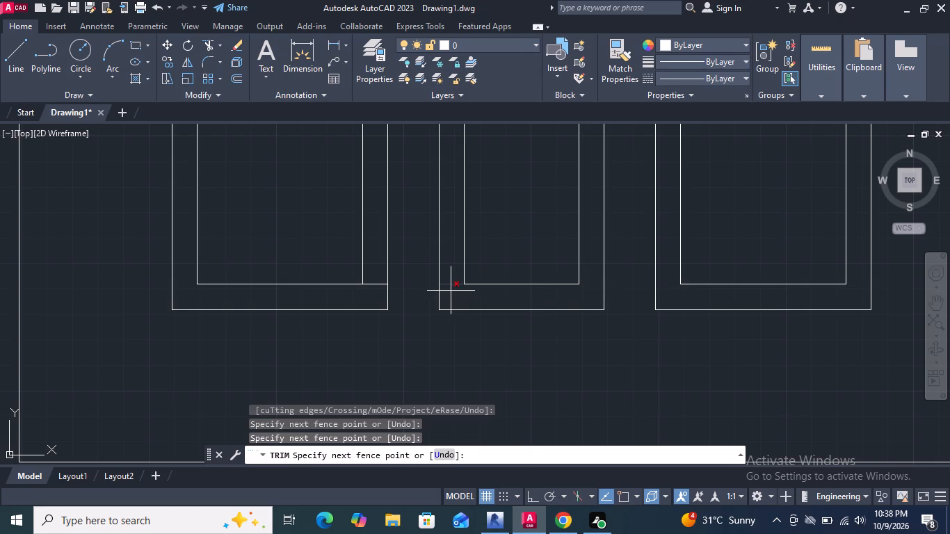
{"action": "left_click", "coordinate": [457, 290]}
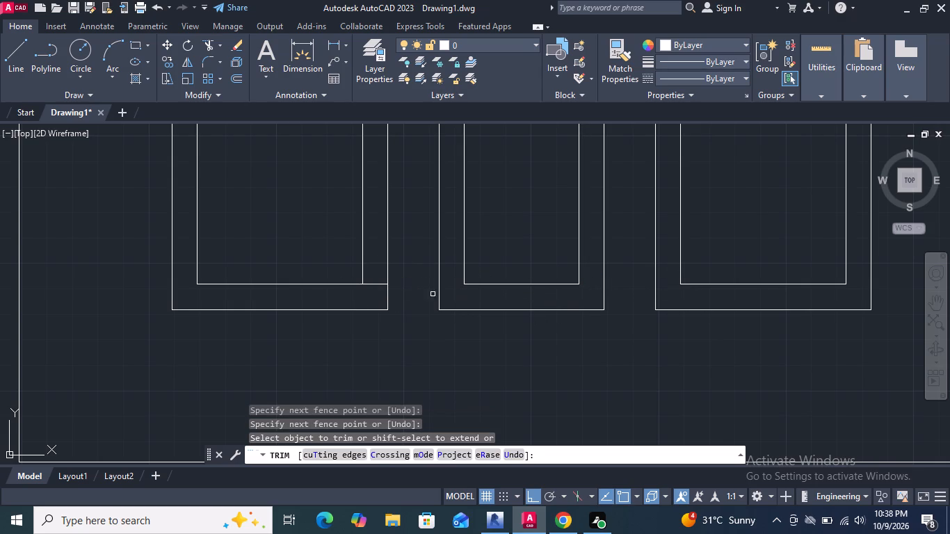
{"action": "left_click_drag", "start_coordinate": [383, 275], "coordinate": [383, 286]}
{"action": "scroll", "coordinate": [370, 342], "scroll_direction": "down", "scroll_amount": 1}
{"action": "scroll", "coordinate": [373, 315], "scroll_direction": "up", "scroll_amount": 3}
{"action": "left_click", "coordinate": [371, 312]}
Trim the lowest horizontal bar's four lines between the two middle lines of each vertical bar.
{"action": "scroll", "coordinate": [370, 323], "scroll_direction": "down", "scroll_amount": 6}
{"action": "scroll", "coordinate": [385, 280], "scroll_direction": "up", "scroll_amount": 4}
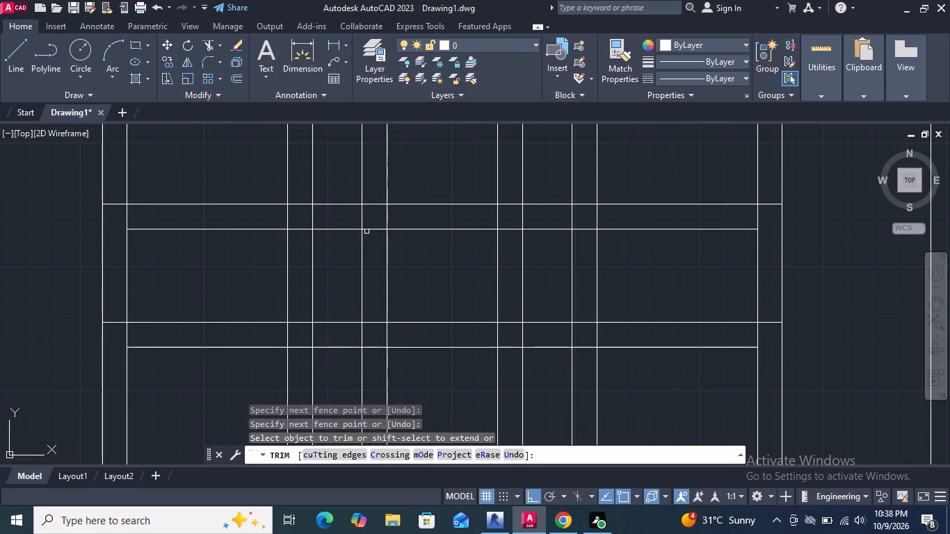
{"action": "left_click_drag", "start_coordinate": [341, 192], "coordinate": [341, 367]}
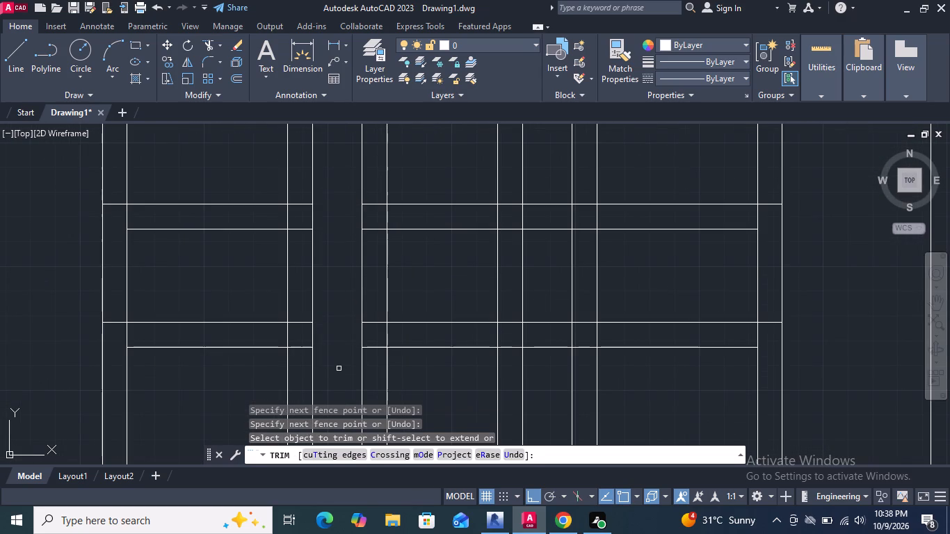
{"action": "left_click_drag", "start_coordinate": [543, 191], "coordinate": [535, 363]}
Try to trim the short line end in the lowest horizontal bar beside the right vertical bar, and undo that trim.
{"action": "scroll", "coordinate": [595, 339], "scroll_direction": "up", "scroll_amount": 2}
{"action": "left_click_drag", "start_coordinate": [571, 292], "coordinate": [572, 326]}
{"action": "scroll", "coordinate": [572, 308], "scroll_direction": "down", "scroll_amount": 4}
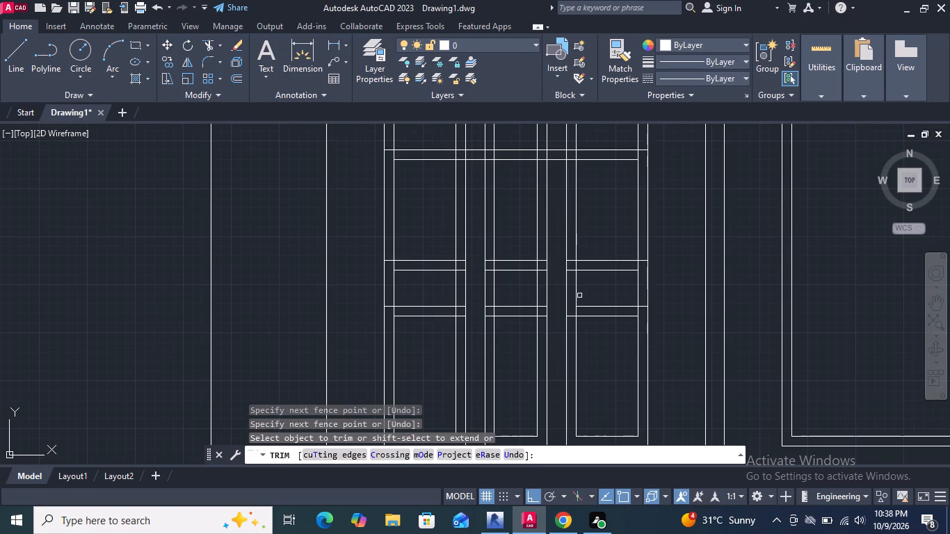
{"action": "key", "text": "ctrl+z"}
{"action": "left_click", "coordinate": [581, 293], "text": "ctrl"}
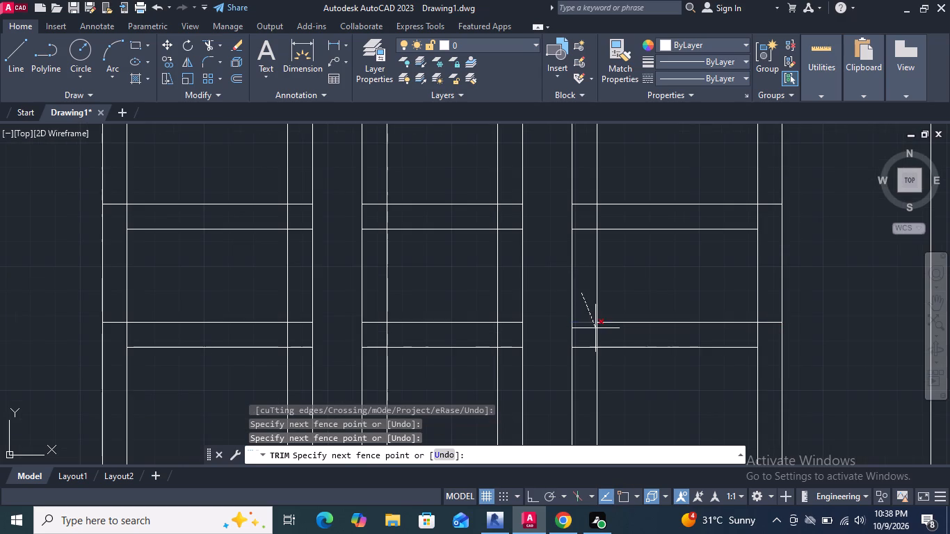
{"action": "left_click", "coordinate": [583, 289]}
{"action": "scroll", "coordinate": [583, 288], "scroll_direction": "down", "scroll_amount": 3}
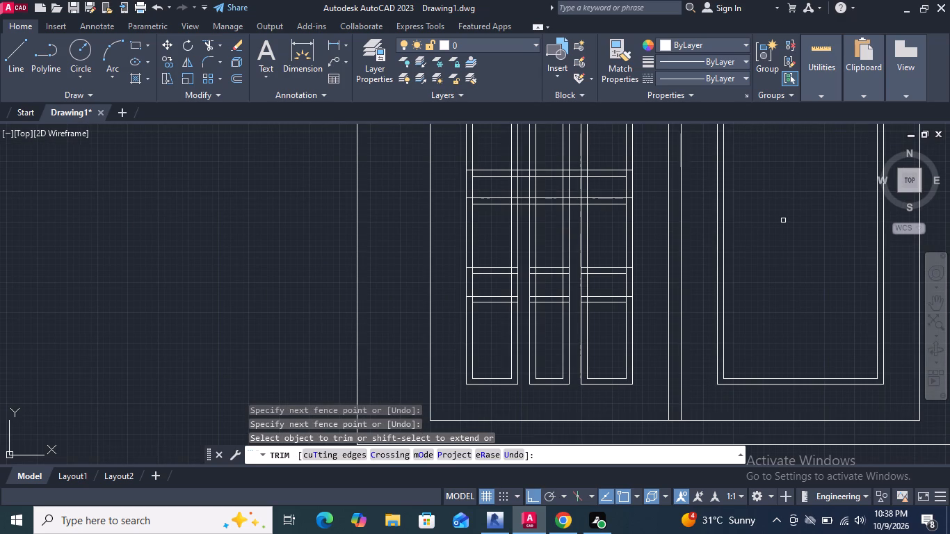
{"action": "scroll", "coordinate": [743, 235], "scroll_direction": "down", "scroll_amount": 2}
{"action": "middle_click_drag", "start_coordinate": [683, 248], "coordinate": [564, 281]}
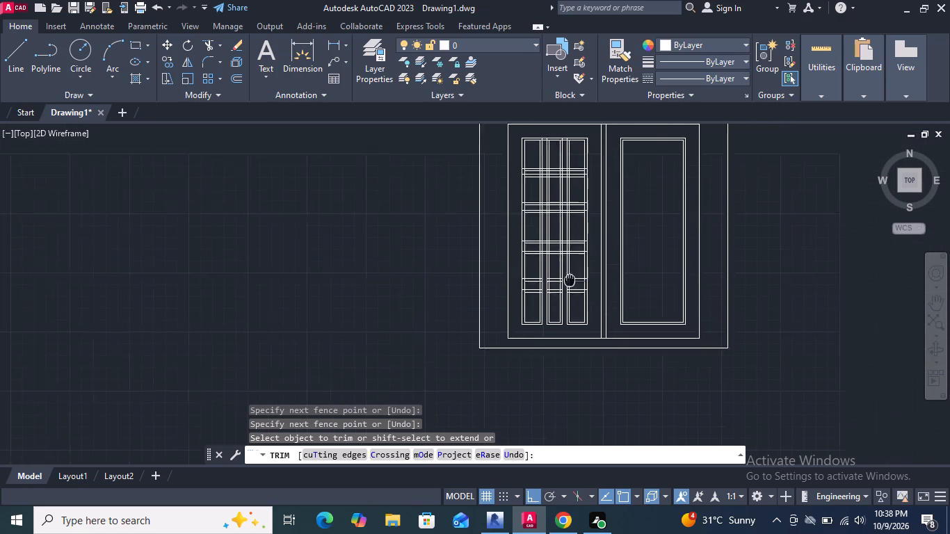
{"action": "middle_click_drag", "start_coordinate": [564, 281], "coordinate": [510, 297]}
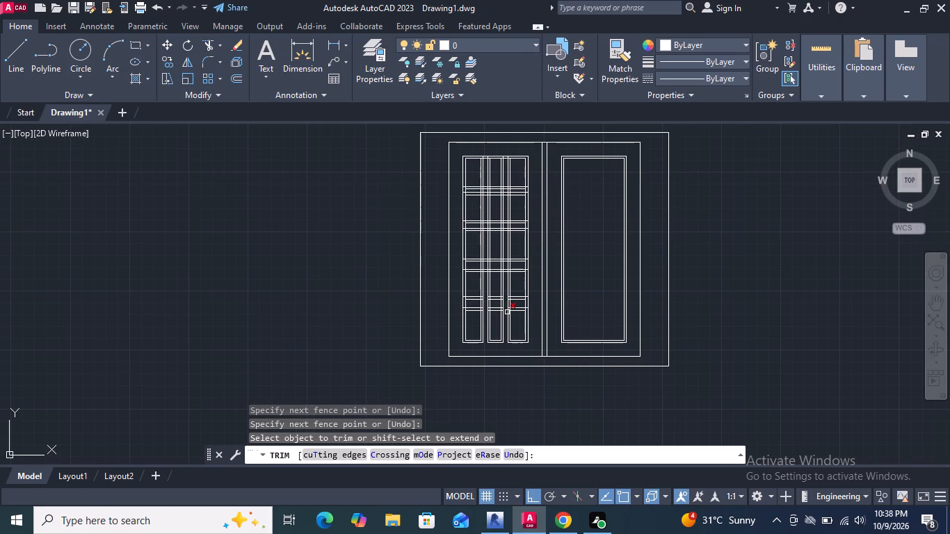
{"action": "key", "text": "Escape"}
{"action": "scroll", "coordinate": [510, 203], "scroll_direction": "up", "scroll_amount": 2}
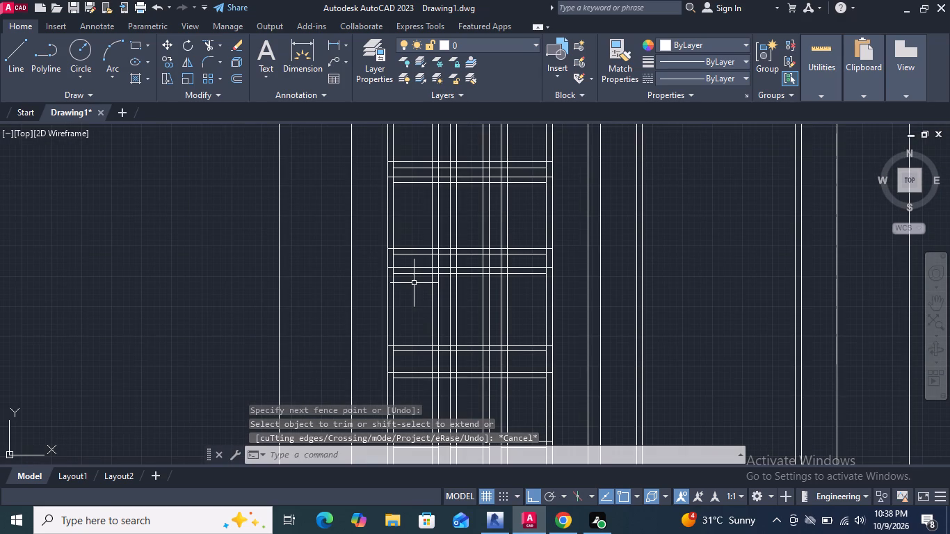
Move the upper two lines of the left panel's third horizontal bar from the bottom slightly down, making the bar narrower.
{"action": "left_click", "coordinate": [424, 264]}
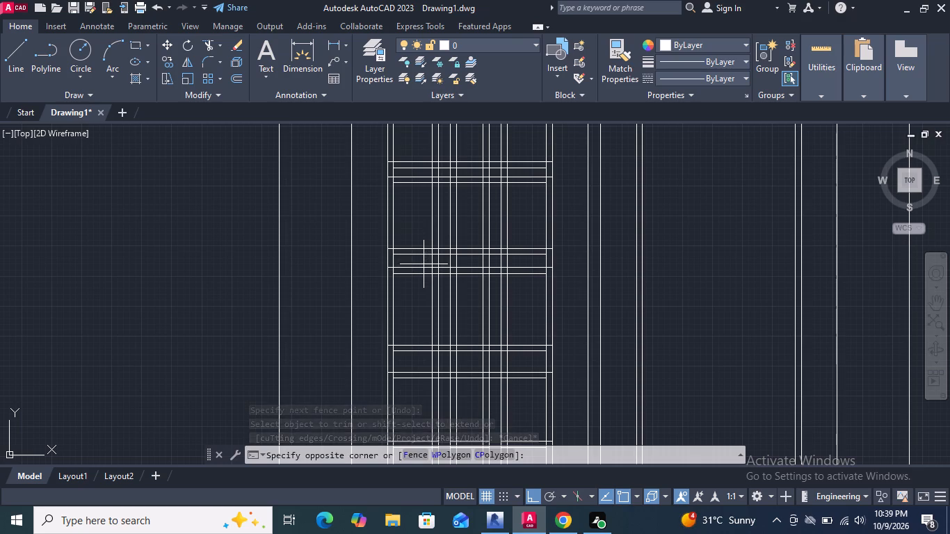
{"action": "left_click", "coordinate": [413, 234]}
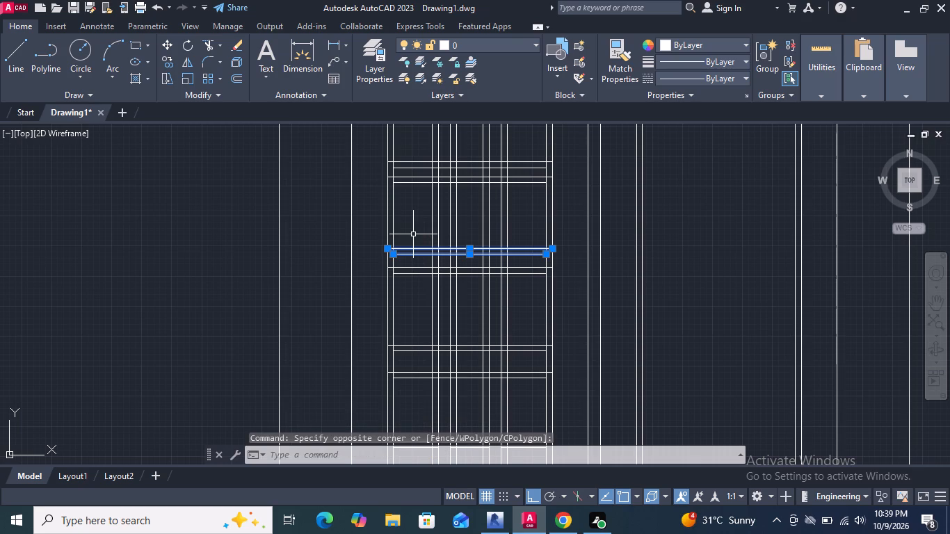
{"action": "key", "text": "m"}
{"action": "key", "text": "Return"}
{"action": "scroll", "coordinate": [377, 258], "scroll_direction": "up", "scroll_amount": 3}
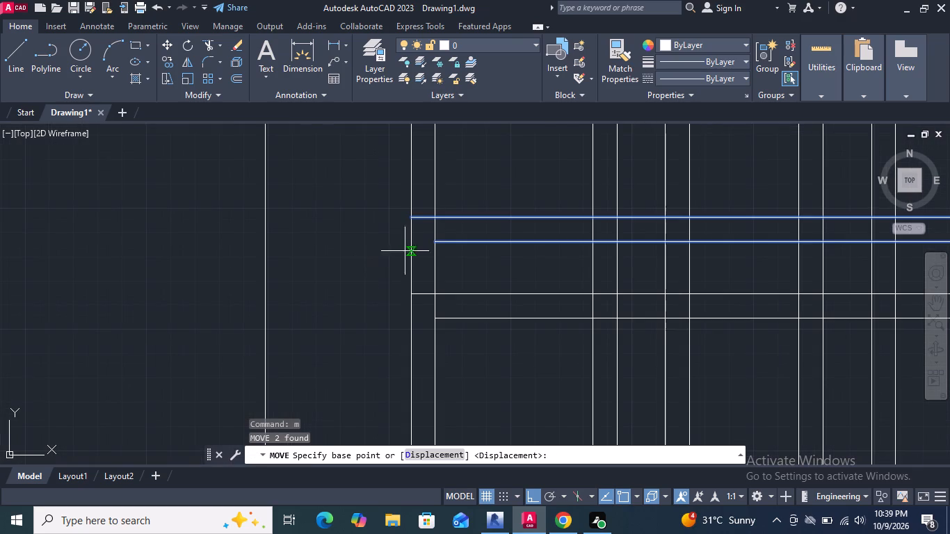
{"action": "left_click", "coordinate": [410, 218]}
{"action": "left_click", "coordinate": [410, 233]}
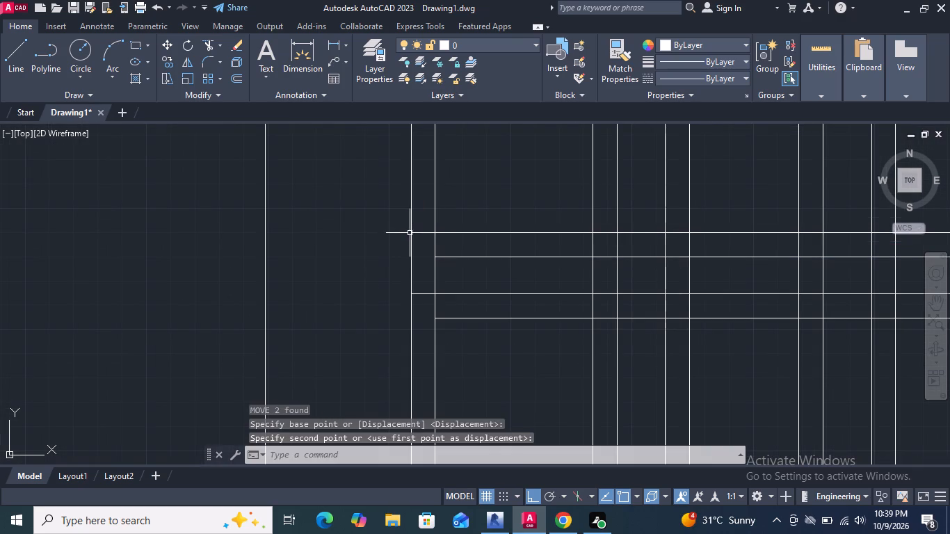
Narrow the second horizontal bar from the bottom by moving its lower two lines up and its upper two lines down.
{"action": "scroll", "coordinate": [415, 215], "scroll_direction": "down", "scroll_amount": 4}
{"action": "scroll", "coordinate": [430, 290], "scroll_direction": "up", "scroll_amount": 1}
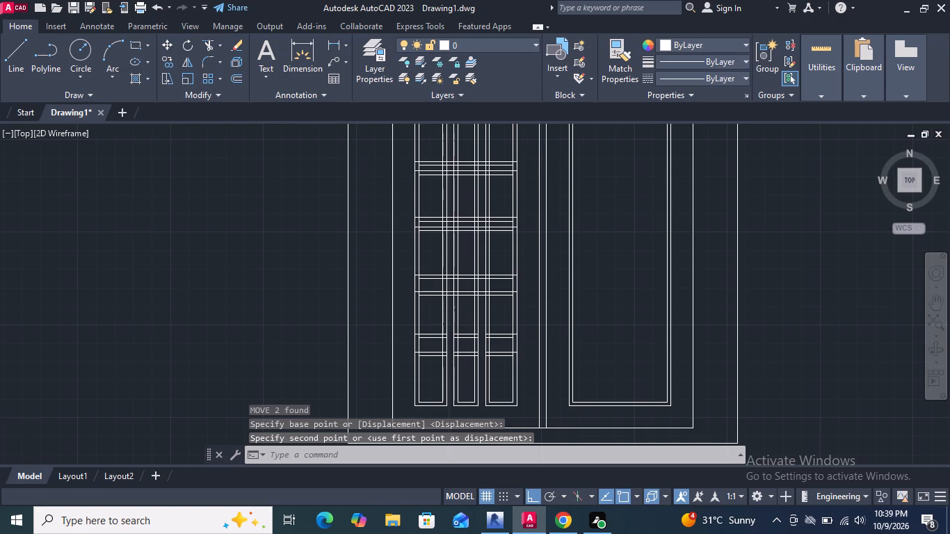
{"action": "scroll", "coordinate": [431, 291], "scroll_direction": "up", "scroll_amount": 2}
{"action": "left_click", "coordinate": [432, 326]}
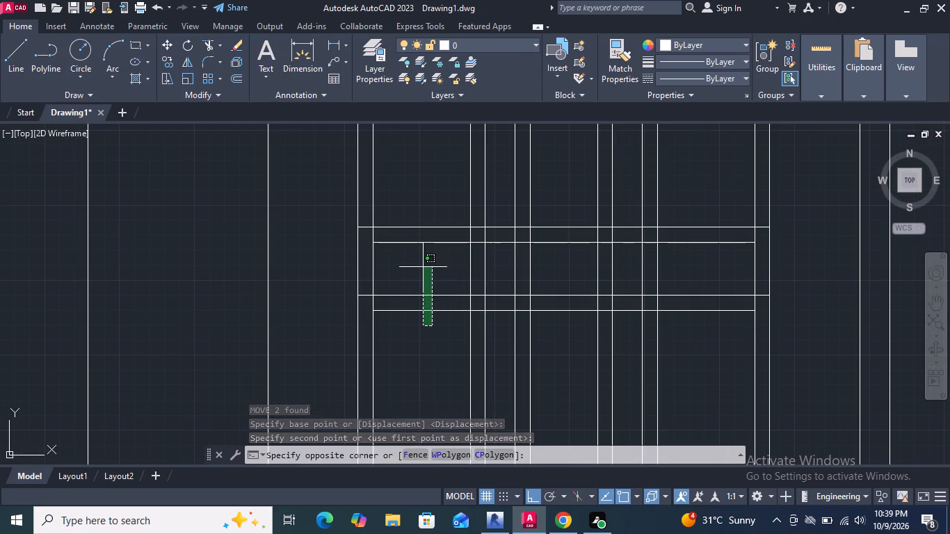
{"action": "left_click", "coordinate": [423, 267]}
{"action": "key", "text": "Return"}
{"action": "left_click", "coordinate": [357, 296]}
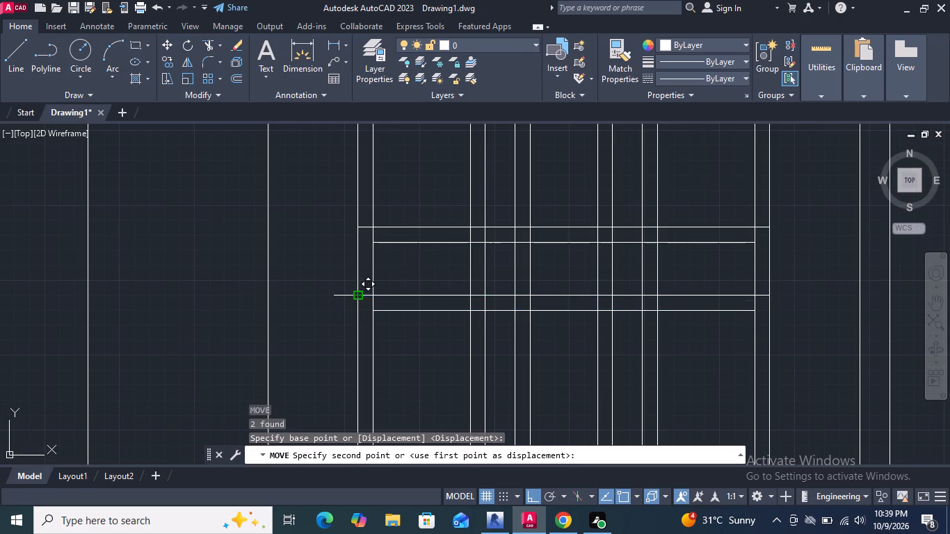
{"action": "left_click", "coordinate": [360, 280]}
{"action": "left_click", "coordinate": [437, 255]}
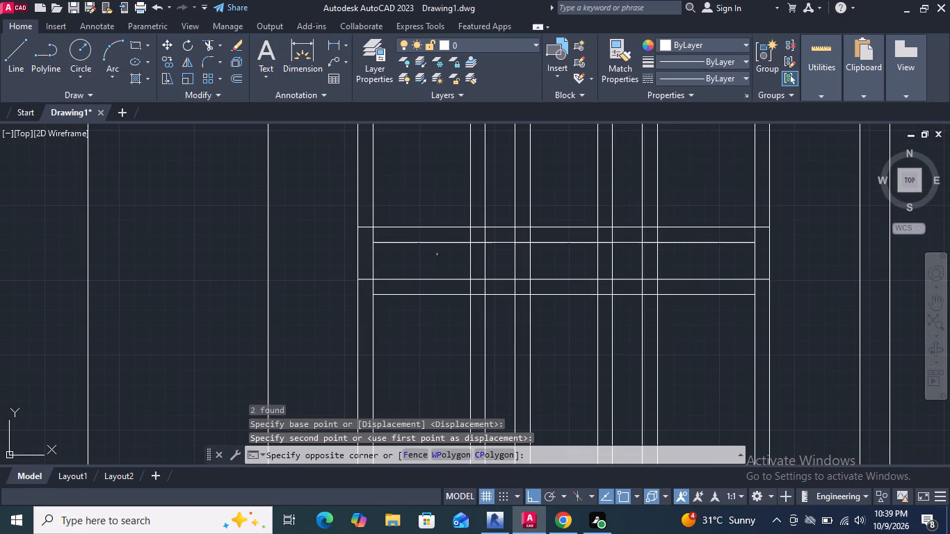
{"action": "left_click", "coordinate": [425, 217]}
{"action": "key", "text": "Return"}
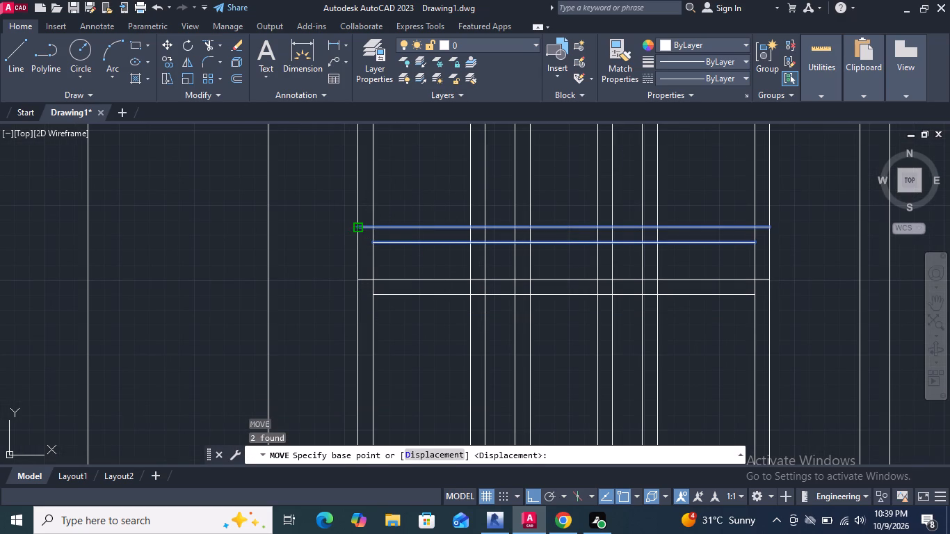
{"action": "left_click", "coordinate": [361, 227]}
{"action": "left_click", "coordinate": [361, 241]}
{"action": "scroll", "coordinate": [432, 234], "scroll_direction": "down", "scroll_amount": 3}
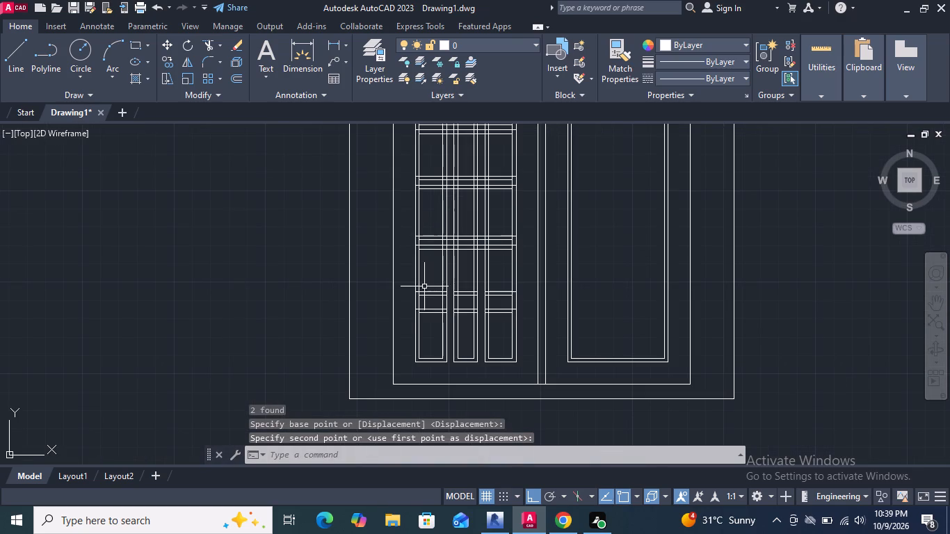
Move the lowest horizontal bar's six upper line segments, two in each of the three columns, slightly down to narrow the bar.
{"action": "scroll", "coordinate": [424, 293], "scroll_direction": "up", "scroll_amount": 1}
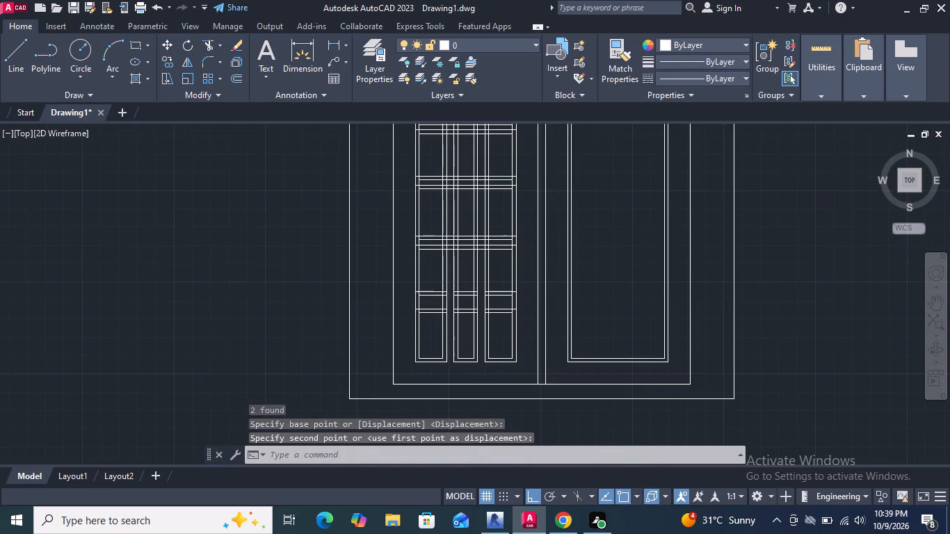
{"action": "scroll", "coordinate": [427, 301], "scroll_direction": "up", "scroll_amount": 2}
{"action": "left_click", "coordinate": [440, 300]}
{"action": "left_click", "coordinate": [422, 252]}
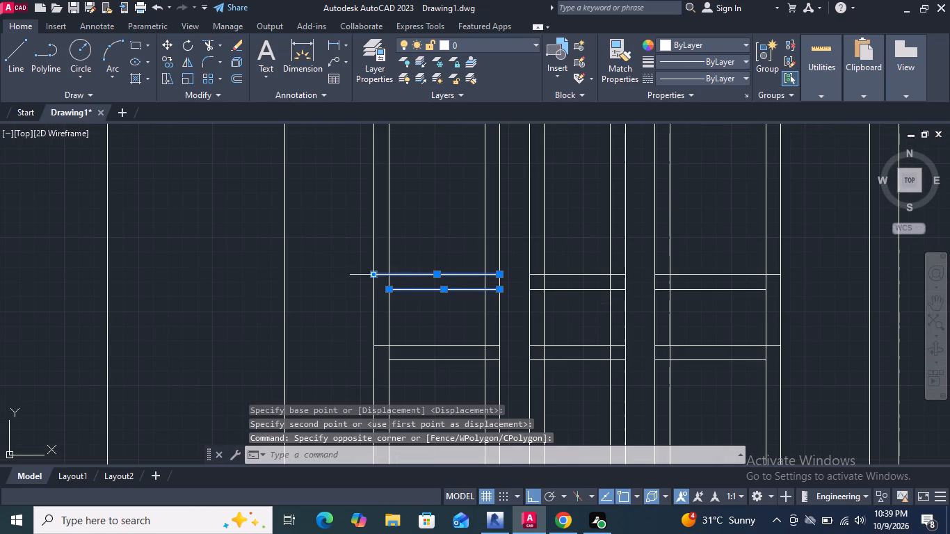
{"action": "left_click_drag", "start_coordinate": [604, 305], "coordinate": [583, 298]}
{"action": "left_click", "coordinate": [572, 254]}
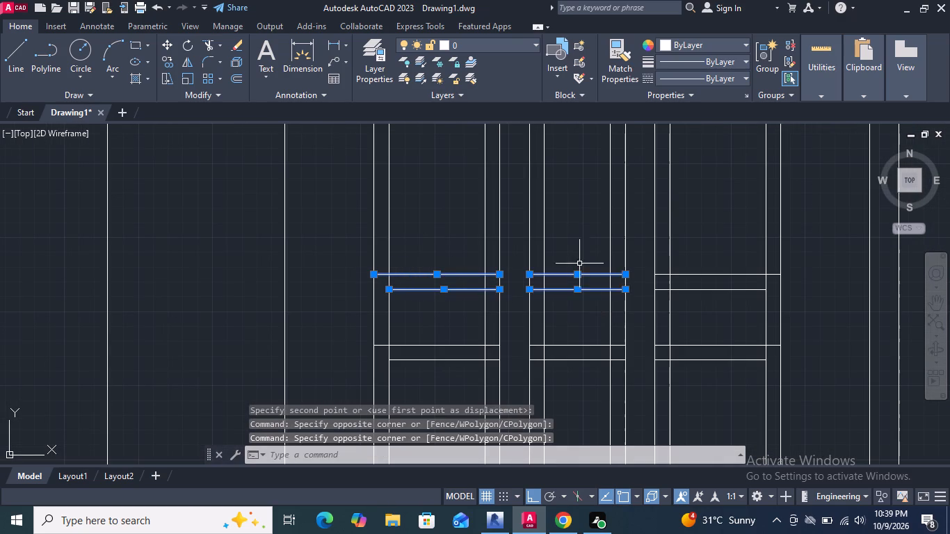
{"action": "left_click", "coordinate": [723, 300]}
{"action": "left_click", "coordinate": [701, 252]}
{"action": "key", "text": "Return"}
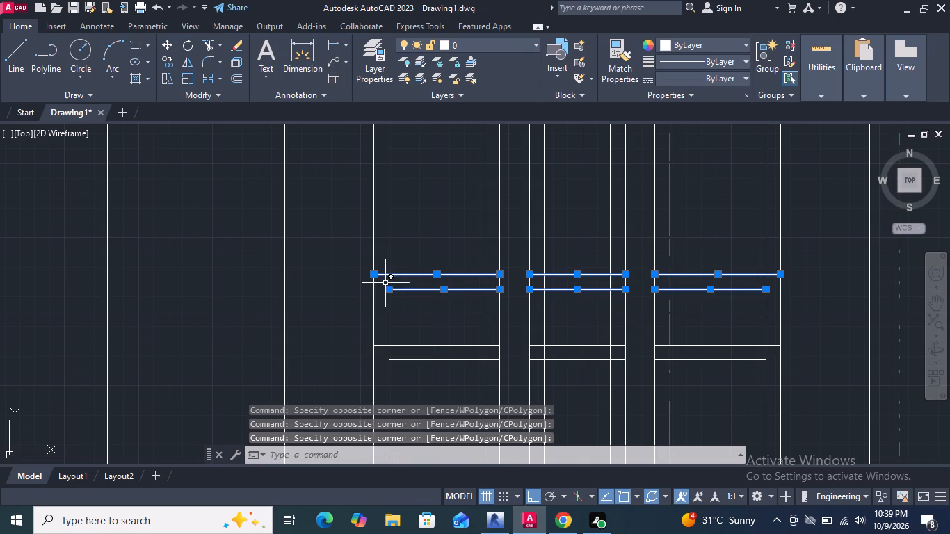
{"action": "left_click", "coordinate": [372, 277]}
{"action": "scroll", "coordinate": [372, 277], "scroll_direction": "down", "scroll_amount": 3}
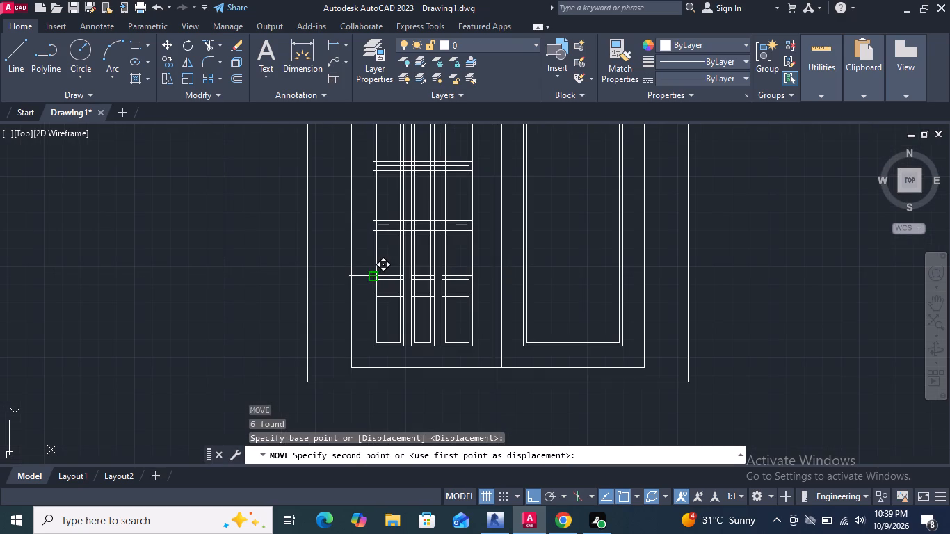
{"action": "scroll", "coordinate": [372, 284], "scroll_direction": "up", "scroll_amount": 2}
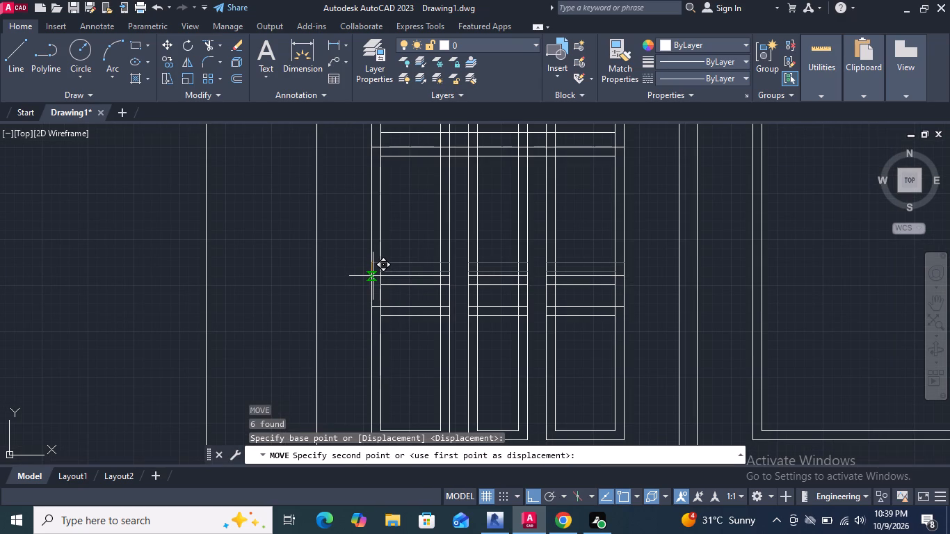
{"action": "left_click", "coordinate": [374, 285]}
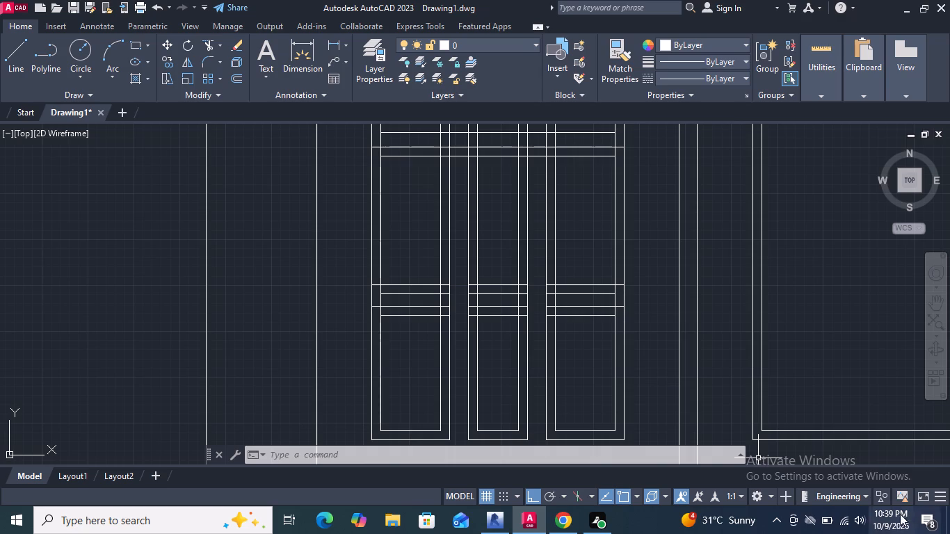
Trim the left column's inner vertical lines between the lowest bar's bottom two lines, and the bottom line's stub beside the left vertical bar.
{"action": "left_click", "coordinate": [211, 44]}
{"action": "scroll", "coordinate": [440, 321], "scroll_direction": "up", "scroll_amount": 3}
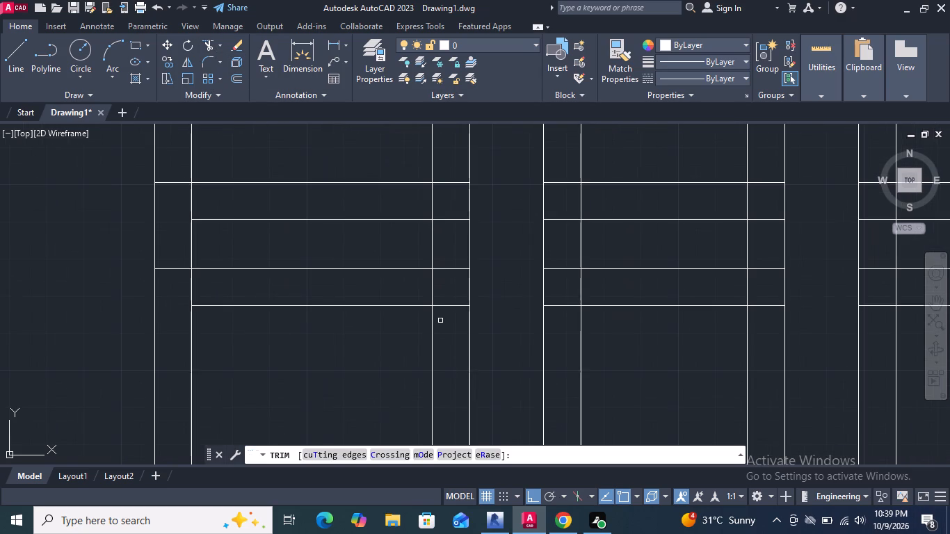
{"action": "left_click_drag", "start_coordinate": [433, 291], "coordinate": [445, 323]}
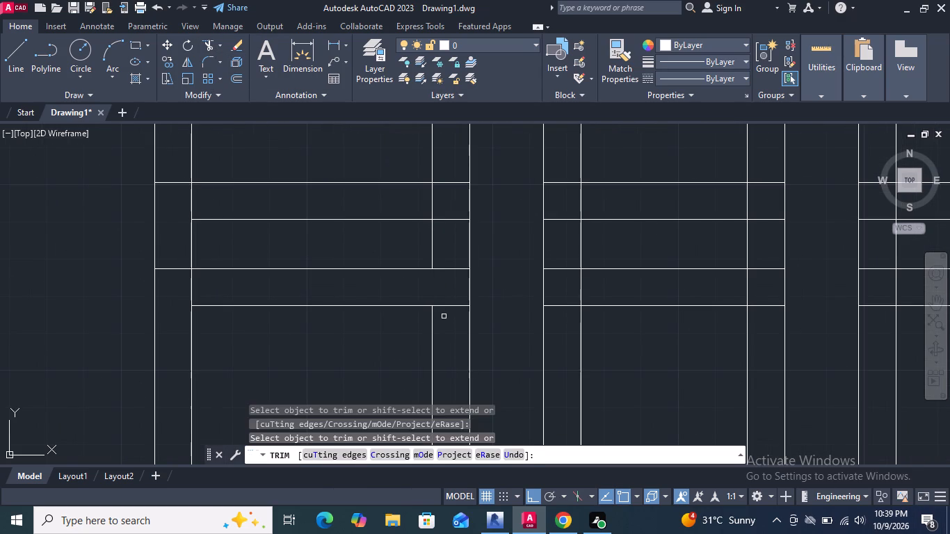
{"action": "left_click_drag", "start_coordinate": [444, 312], "coordinate": [444, 305]}
{"action": "left_click", "coordinate": [444, 295]}
{"action": "left_click_drag", "start_coordinate": [228, 293], "coordinate": [196, 286]}
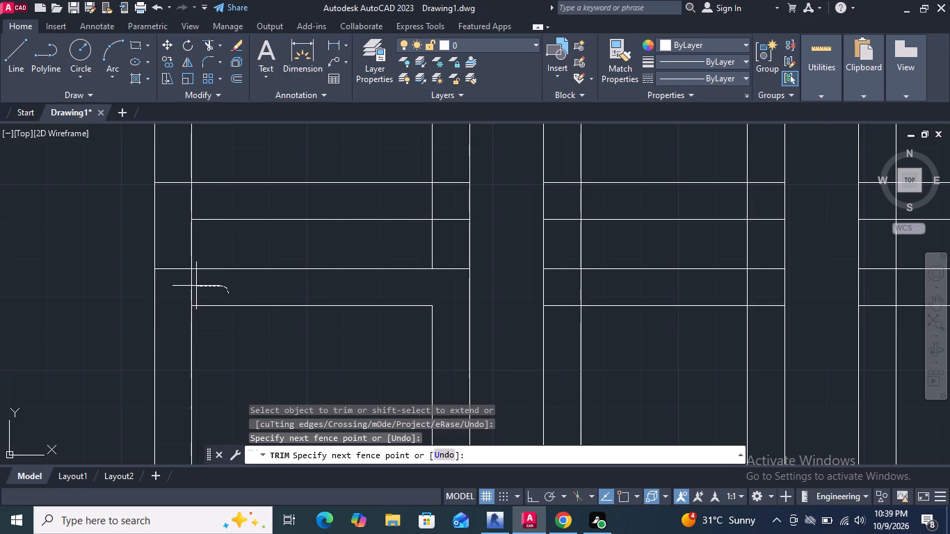
{"action": "left_click_drag", "start_coordinate": [196, 286], "coordinate": [191, 291]}
{"action": "scroll", "coordinate": [218, 299], "scroll_direction": "down", "scroll_amount": 2}
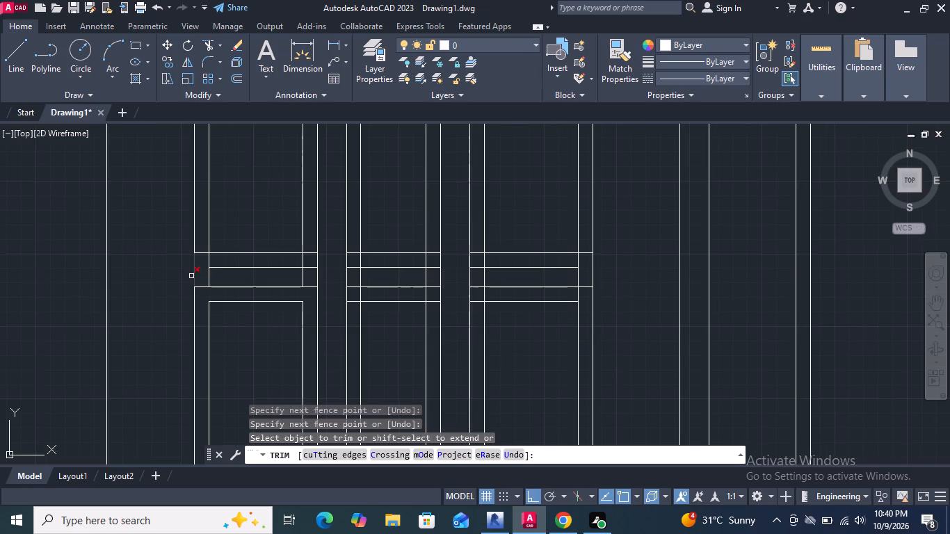
{"action": "scroll", "coordinate": [191, 275], "scroll_direction": "up", "scroll_amount": 1}
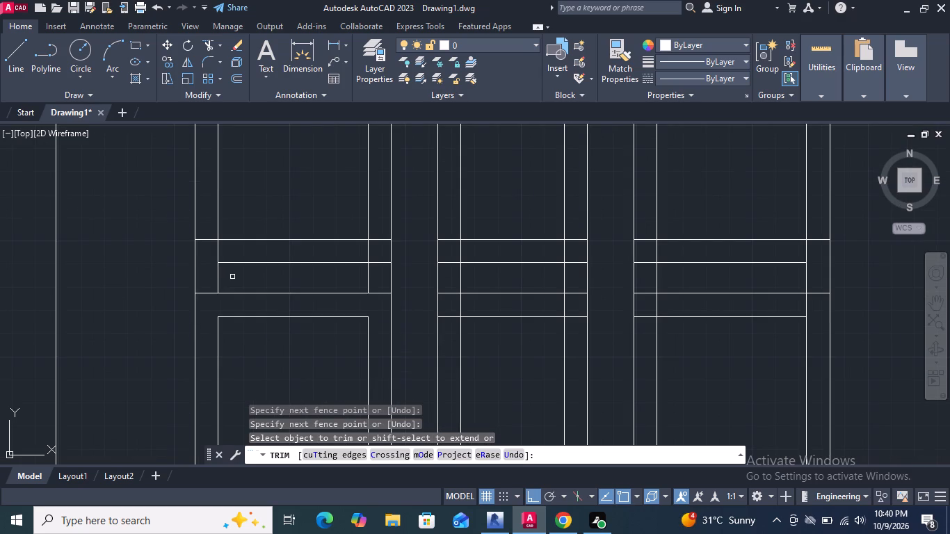
{"action": "key", "text": "Escape"}
Extend the lowest bar's second line from the top in the left column to the panel's outer left line.
{"action": "left_click", "coordinate": [220, 47]}
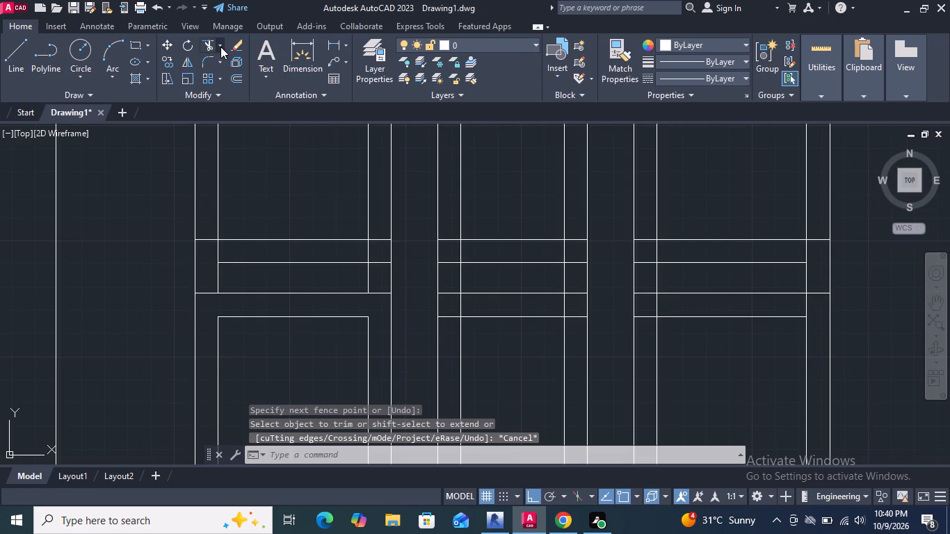
{"action": "left_click", "coordinate": [223, 95]}
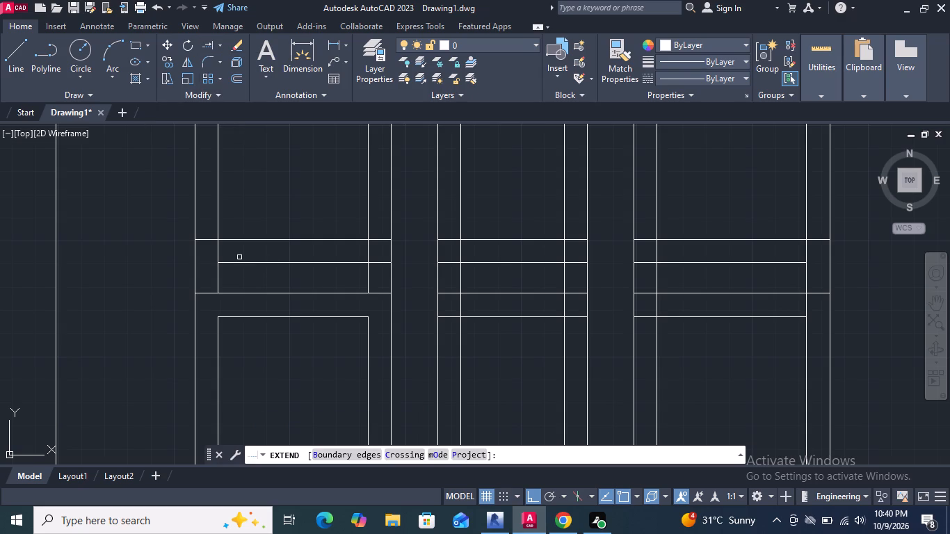
{"action": "left_click", "coordinate": [236, 262]}
{"action": "key", "text": "Escape"}
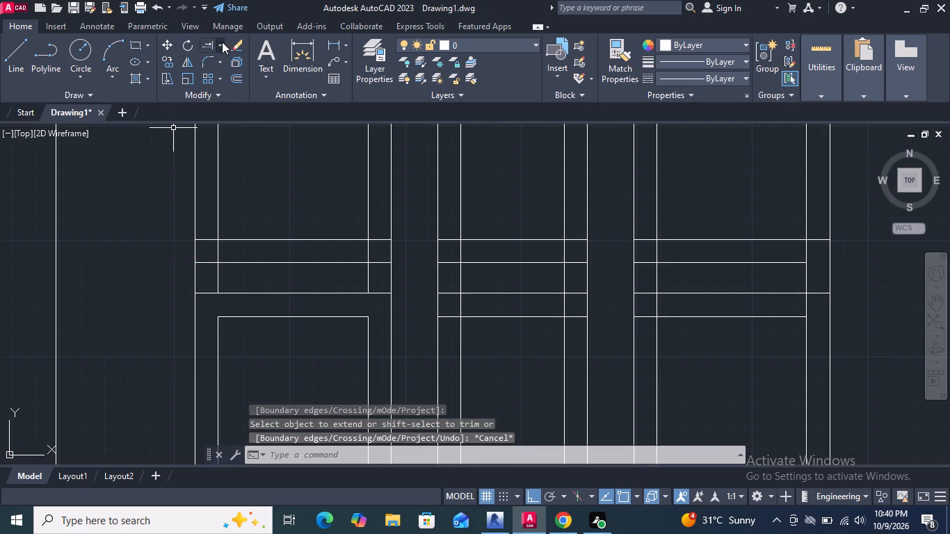
Trim the vertical line pairs between the lowest bar's two middle lines in the left and middle columns and at the right column's left side.
{"action": "left_click", "coordinate": [222, 41]}
{"action": "left_click", "coordinate": [230, 71]}
{"action": "scroll", "coordinate": [212, 287], "scroll_direction": "up", "scroll_amount": 2}
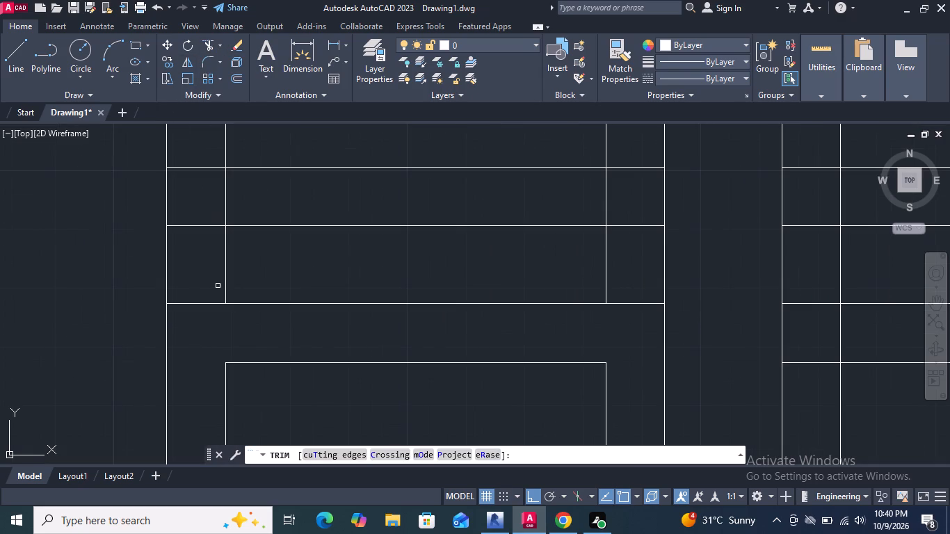
{"action": "left_click_drag", "start_coordinate": [236, 281], "coordinate": [156, 274]}
{"action": "scroll", "coordinate": [209, 289], "scroll_direction": "down", "scroll_amount": 3}
{"action": "scroll", "coordinate": [311, 291], "scroll_direction": "up", "scroll_amount": 4}
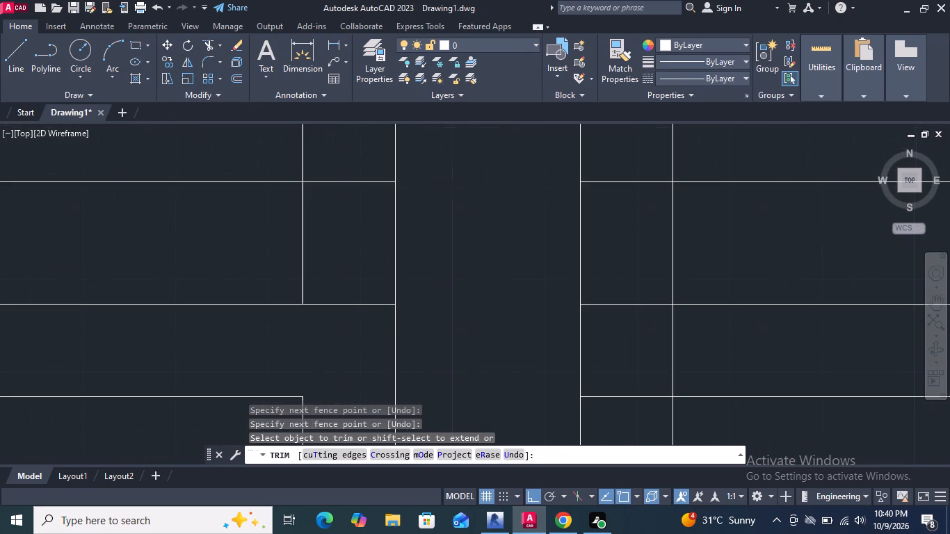
{"action": "left_click_drag", "start_coordinate": [425, 264], "coordinate": [252, 262]}
{"action": "left_click_drag", "start_coordinate": [724, 234], "coordinate": [550, 250]}
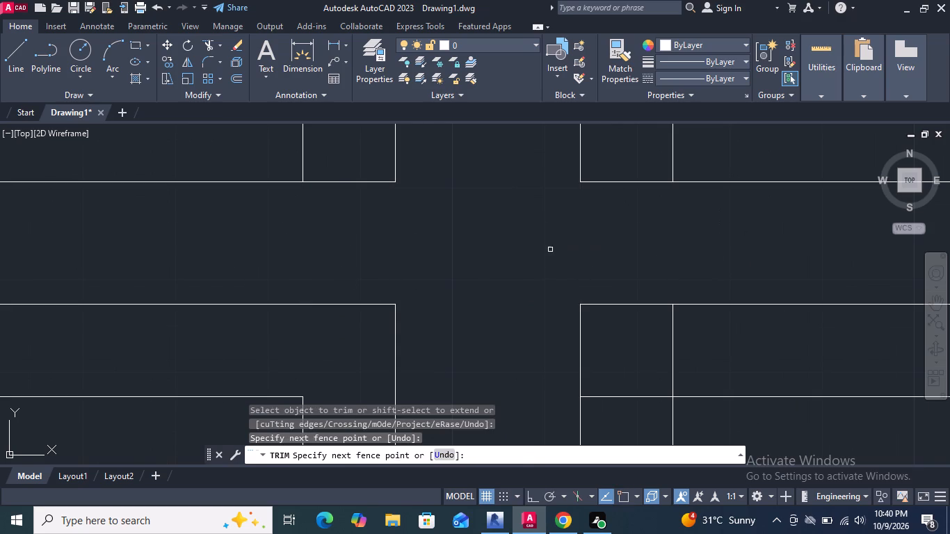
{"action": "scroll", "coordinate": [510, 257], "scroll_direction": "down", "scroll_amount": 4}
{"action": "scroll", "coordinate": [633, 251], "scroll_direction": "up", "scroll_amount": 3}
{"action": "left_click_drag", "start_coordinate": [633, 252], "coordinate": [456, 250]}
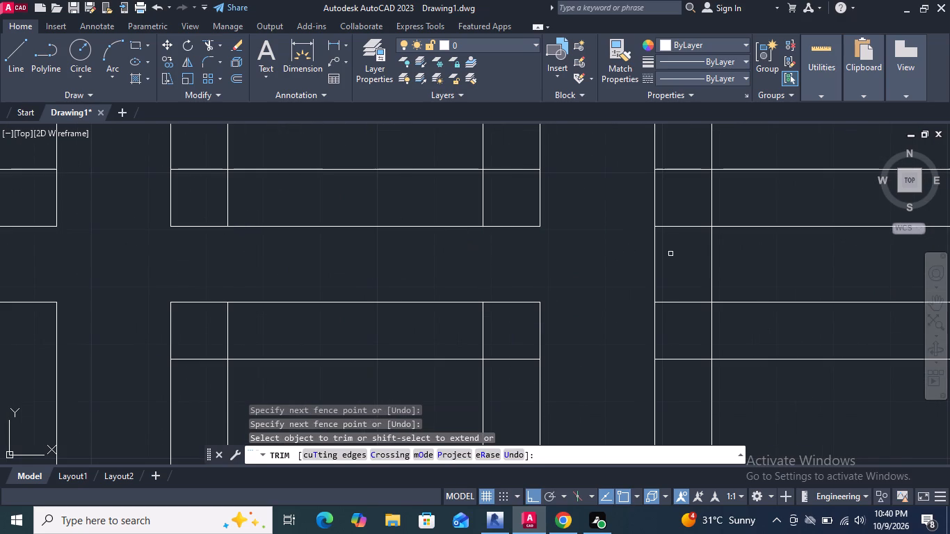
{"action": "left_click_drag", "start_coordinate": [739, 250], "coordinate": [605, 255]}
{"action": "scroll", "coordinate": [562, 268], "scroll_direction": "down", "scroll_amount": 4}
{"action": "scroll", "coordinate": [699, 259], "scroll_direction": "up", "scroll_amount": 3}
{"action": "key", "text": "Escape"}
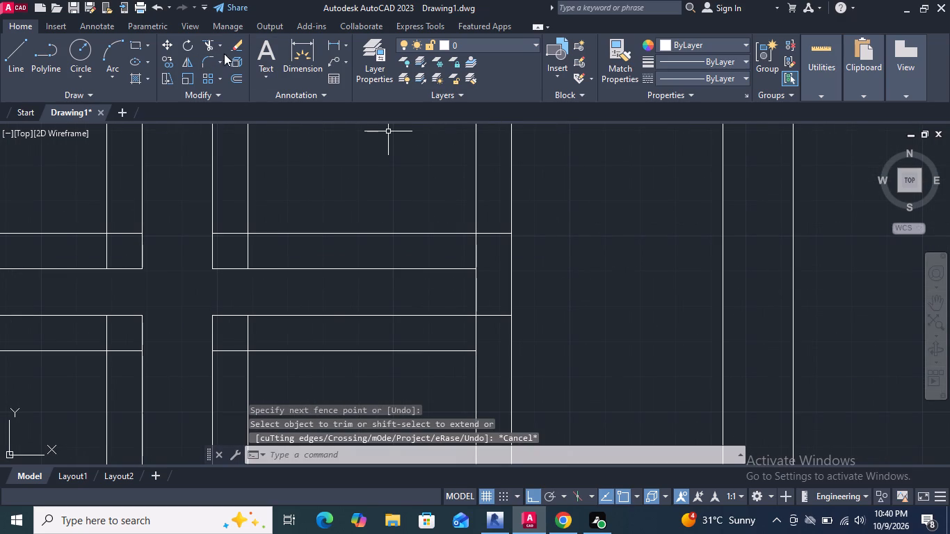
Extend the lowest bar's second line from the top in the right column to the panel's outer right line.
{"action": "left_click", "coordinate": [220, 45]}
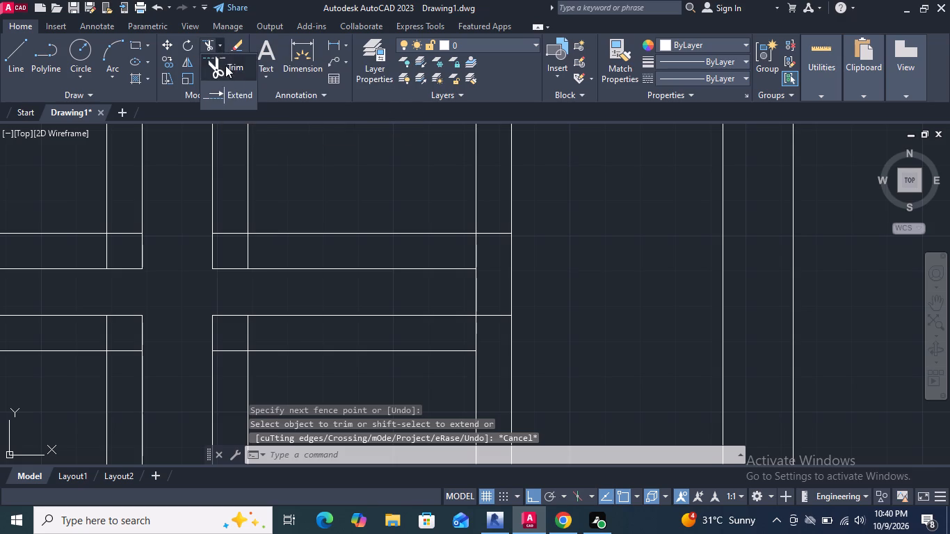
{"action": "left_click", "coordinate": [232, 90]}
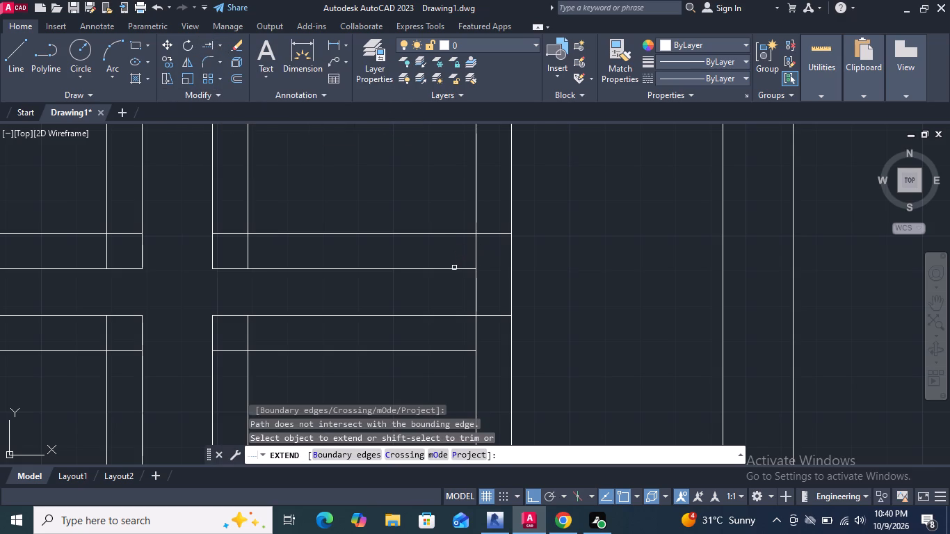
{"action": "left_click", "coordinate": [454, 268]}
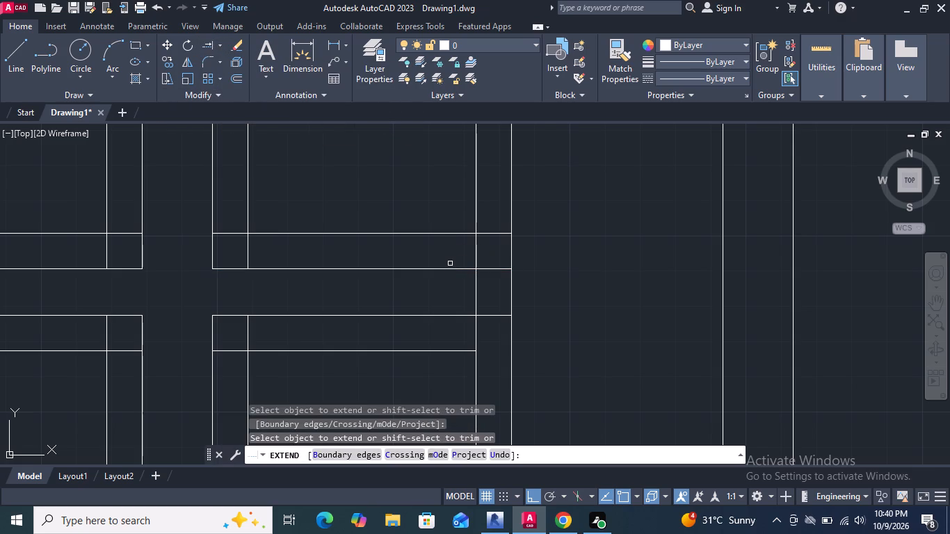
{"action": "key", "text": "Return"}
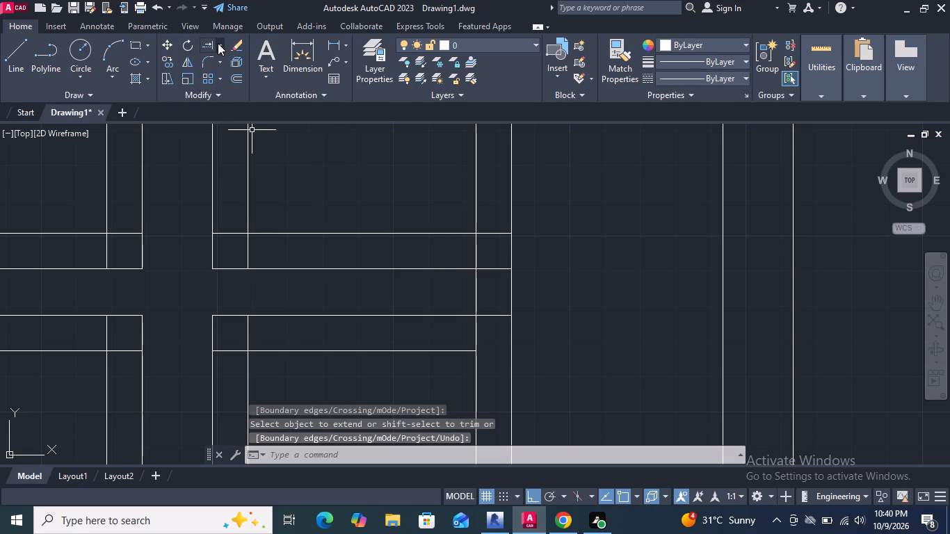
Trim the vertical line pair at the right column's right side between the lowest bar's two middle lines.
{"action": "left_click", "coordinate": [218, 43]}
{"action": "left_click", "coordinate": [234, 68]}
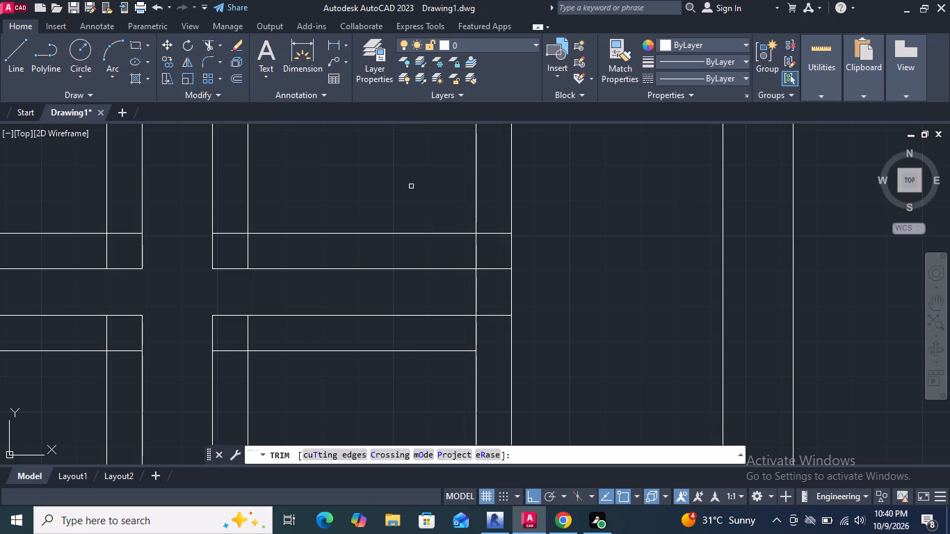
{"action": "left_click_drag", "start_coordinate": [563, 289], "coordinate": [454, 283]}
{"action": "scroll", "coordinate": [573, 291], "scroll_direction": "down", "scroll_amount": 3}
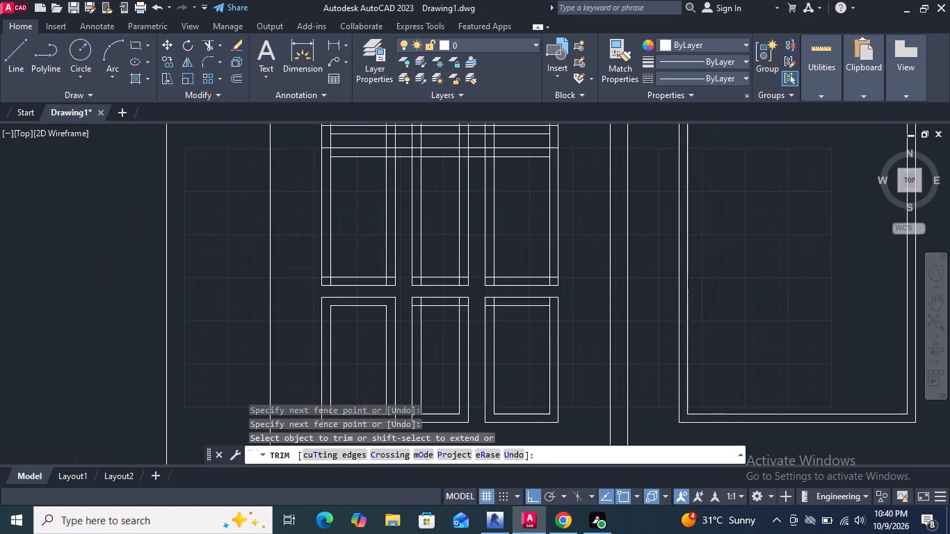
Trim the overlapping line stubs at the top corners of the right column's bottom pane, below the lowest bar.
{"action": "scroll", "coordinate": [538, 296], "scroll_direction": "up", "scroll_amount": 4}
{"action": "left_click_drag", "start_coordinate": [610, 334], "coordinate": [543, 334]}
{"action": "scroll", "coordinate": [567, 298], "scroll_direction": "down", "scroll_amount": 3}
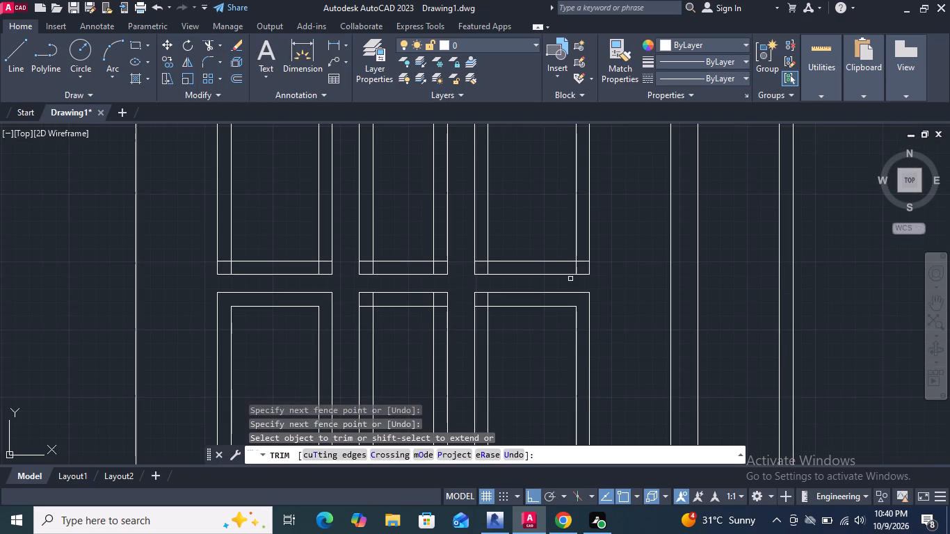
{"action": "scroll", "coordinate": [467, 303], "scroll_direction": "up", "scroll_amount": 4}
{"action": "left_click_drag", "start_coordinate": [586, 286], "coordinate": [541, 384]}
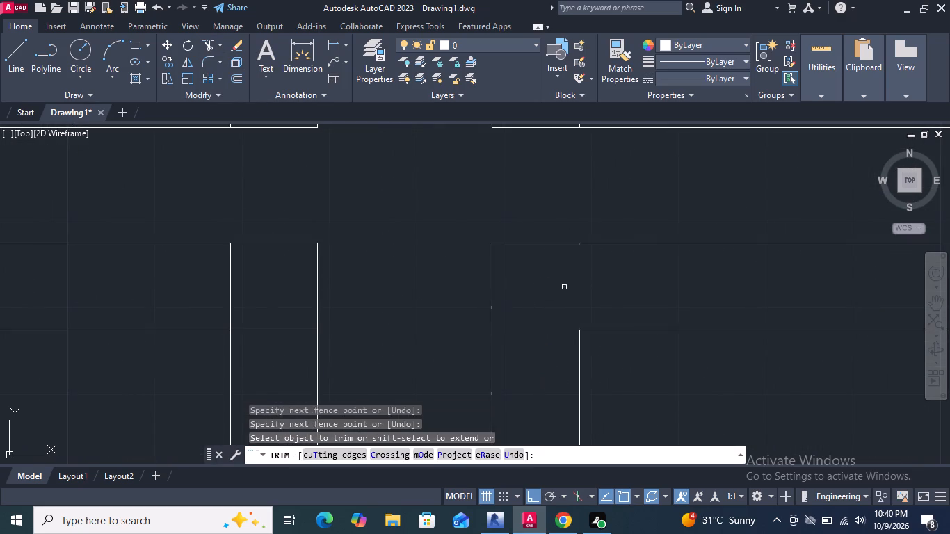
{"action": "scroll", "coordinate": [567, 261], "scroll_direction": "down", "scroll_amount": 4}
Trim the overlapping line stubs at both top corners of the middle column's bottom pane.
{"action": "scroll", "coordinate": [522, 271], "scroll_direction": "up", "scroll_amount": 5}
{"action": "left_click_drag", "start_coordinate": [483, 269], "coordinate": [275, 228]}
{"action": "left_click_drag", "start_coordinate": [419, 238], "coordinate": [417, 313]}
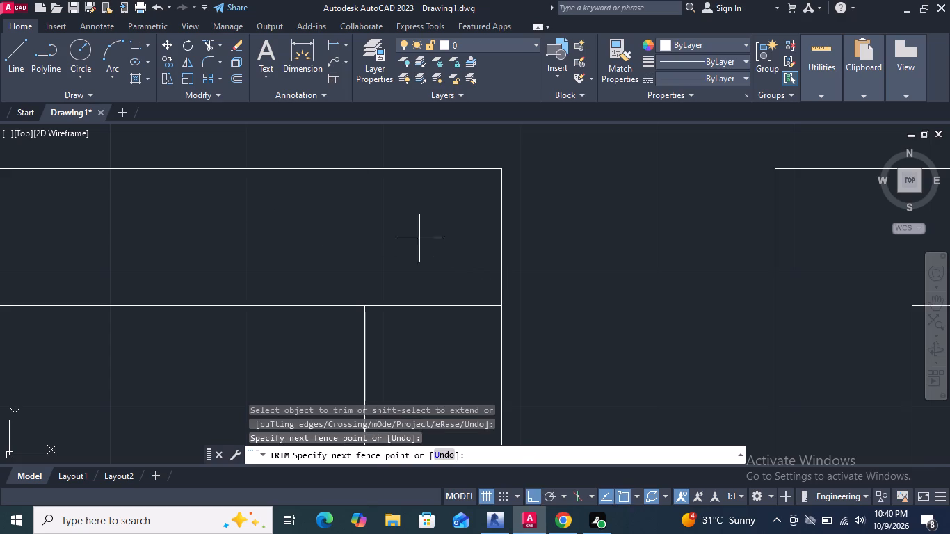
{"action": "left_click_drag", "start_coordinate": [417, 313], "coordinate": [417, 332]}
{"action": "scroll", "coordinate": [582, 264], "scroll_direction": "down", "scroll_amount": 5}
{"action": "scroll", "coordinate": [485, 261], "scroll_direction": "up", "scroll_amount": 4}
{"action": "left_click_drag", "start_coordinate": [639, 270], "coordinate": [583, 275]}
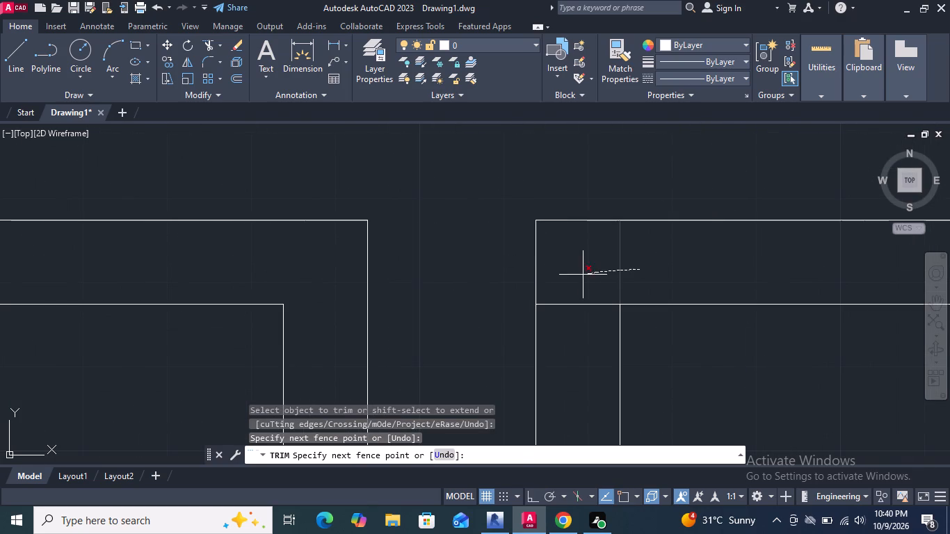
{"action": "left_click_drag", "start_coordinate": [583, 275], "coordinate": [584, 330]}
{"action": "scroll", "coordinate": [450, 307], "scroll_direction": "down", "scroll_amount": 5}
Trim the overlapping line stubs at both bottom corners of the middle column's pane directly above the lowest bar.
{"action": "scroll", "coordinate": [467, 273], "scroll_direction": "up", "scroll_amount": 4}
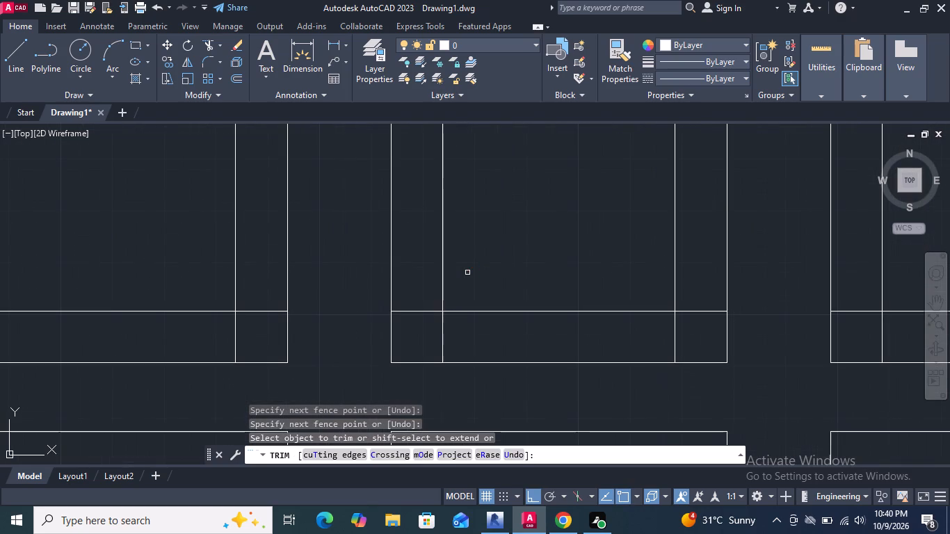
{"action": "left_click_drag", "start_coordinate": [408, 291], "coordinate": [474, 342]}
{"action": "left_click_drag", "start_coordinate": [696, 277], "coordinate": [696, 306]}
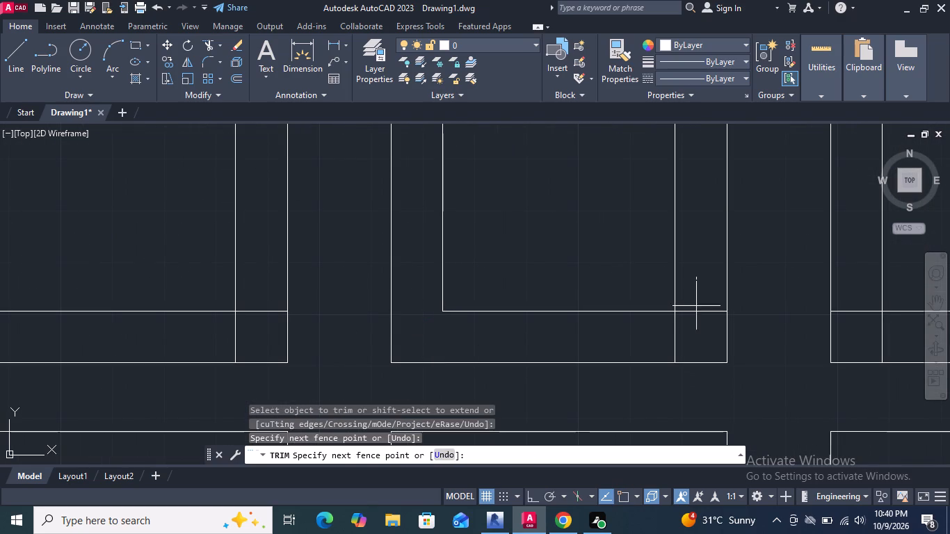
{"action": "left_click_drag", "start_coordinate": [696, 306], "coordinate": [640, 331]}
{"action": "scroll", "coordinate": [637, 332], "scroll_direction": "down", "scroll_amount": 2}
Trim the overlapping line stubs at both bottom corners of the left column's pane directly above the lowest bar.
{"action": "scroll", "coordinate": [469, 332], "scroll_direction": "up", "scroll_amount": 5}
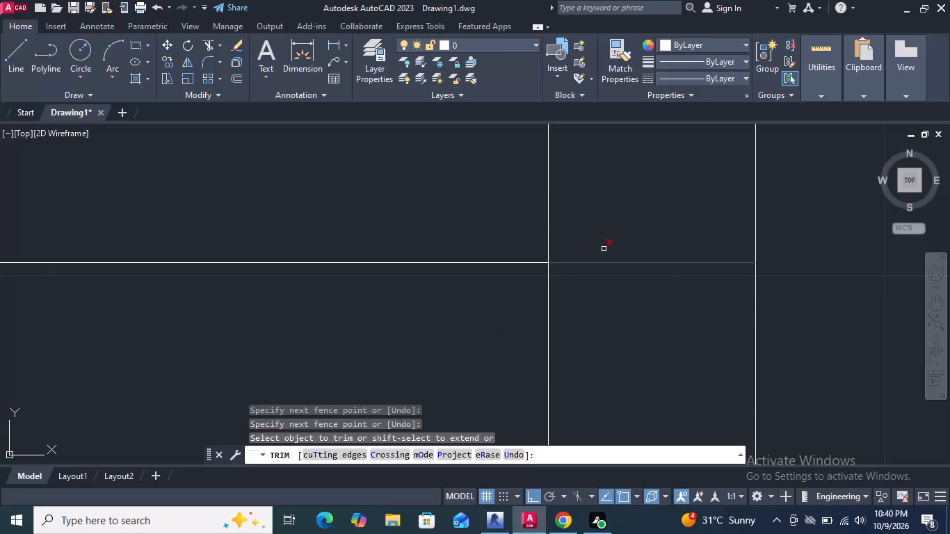
{"action": "left_click_drag", "start_coordinate": [618, 227], "coordinate": [470, 318]}
{"action": "scroll", "coordinate": [536, 318], "scroll_direction": "down", "scroll_amount": 5}
{"action": "scroll", "coordinate": [329, 318], "scroll_direction": "up", "scroll_amount": 4}
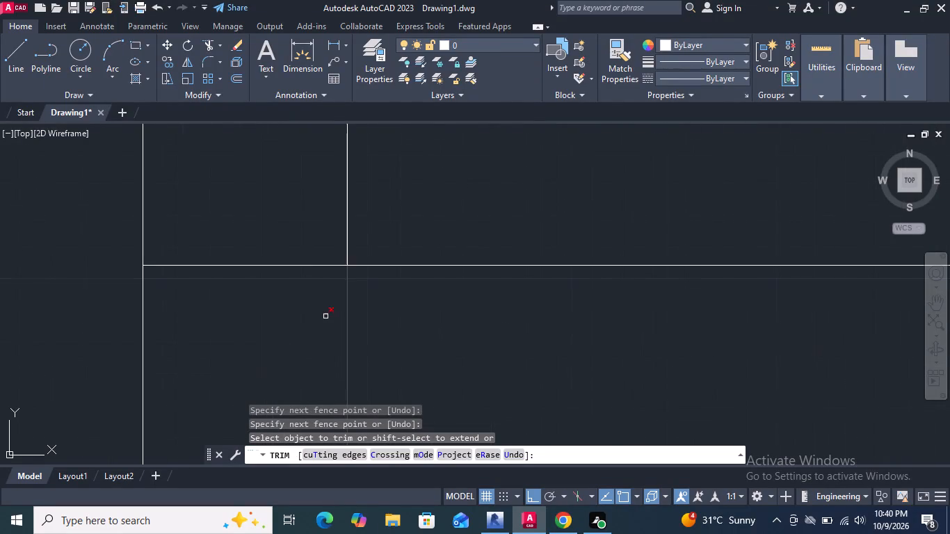
{"action": "left_click_drag", "start_coordinate": [303, 285], "coordinate": [412, 364]}
{"action": "left_click", "coordinate": [283, 264]}
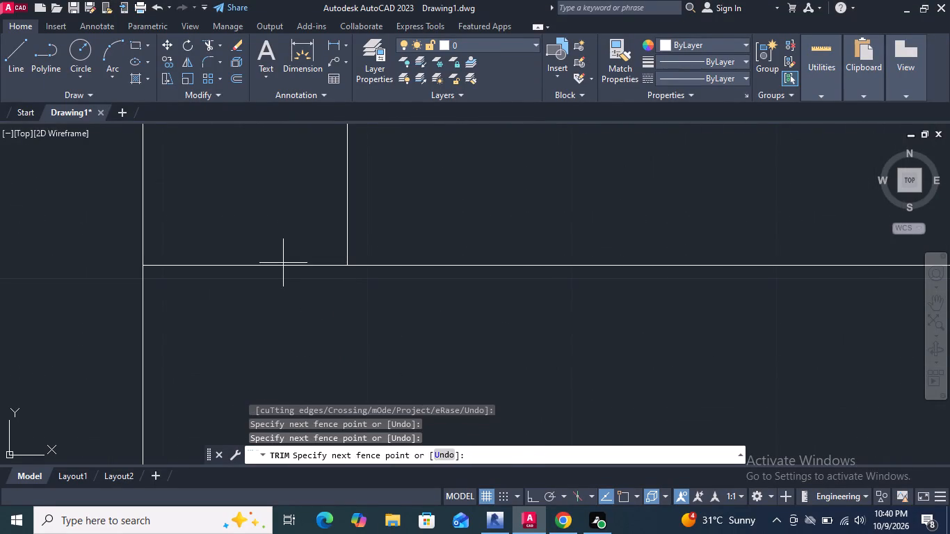
{"action": "left_click_drag", "start_coordinate": [279, 313], "coordinate": [276, 324]}
{"action": "scroll", "coordinate": [276, 325], "scroll_direction": "down", "scroll_amount": 5}
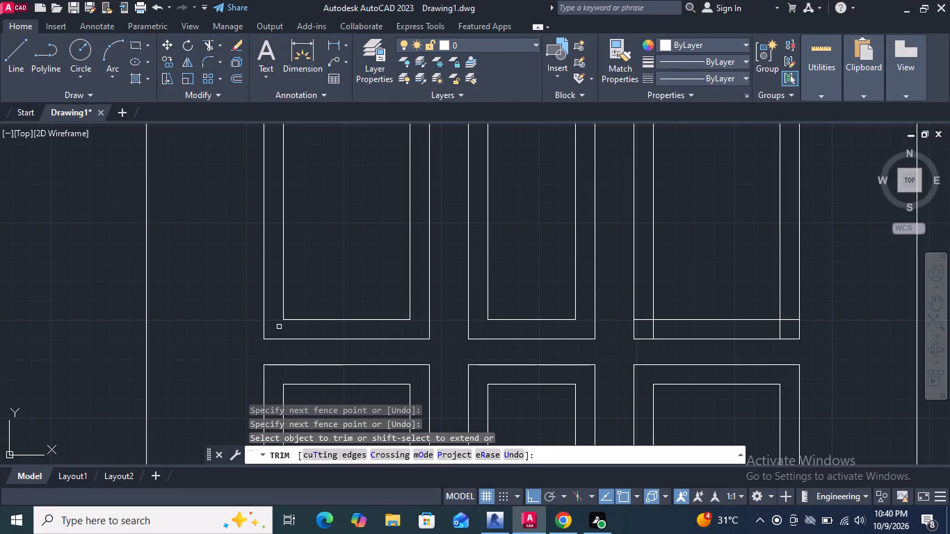
Trim the overlapping line stubs at both bottom corners of the right column's pane directly above the lowest bar.
{"action": "scroll", "coordinate": [675, 324], "scroll_direction": "up", "scroll_amount": 3}
{"action": "left_click_drag", "start_coordinate": [564, 284], "coordinate": [668, 359]}
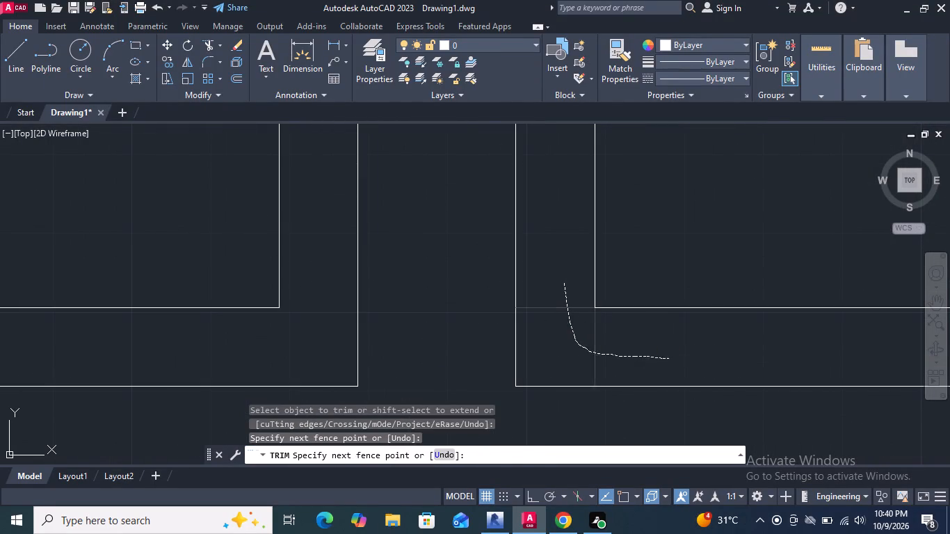
{"action": "scroll", "coordinate": [493, 366], "scroll_direction": "down", "scroll_amount": 4}
{"action": "scroll", "coordinate": [570, 371], "scroll_direction": "up", "scroll_amount": 4}
{"action": "left_click_drag", "start_coordinate": [682, 277], "coordinate": [677, 307]}
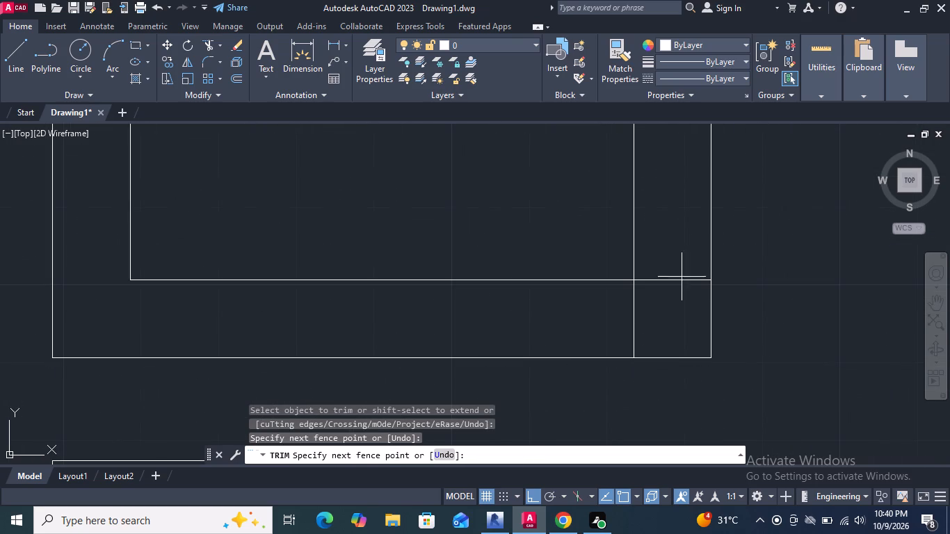
{"action": "left_click_drag", "start_coordinate": [677, 307], "coordinate": [599, 313]}
{"action": "scroll", "coordinate": [605, 328], "scroll_direction": "down", "scroll_amount": 4}
Trim the overlapping line stubs at the right column's pane corners between the second-lowest bar's bottom two lines.
{"action": "middle_click_drag", "start_coordinate": [556, 213], "coordinate": [514, 353]}
{"action": "scroll", "coordinate": [586, 289], "scroll_direction": "up", "scroll_amount": 4}
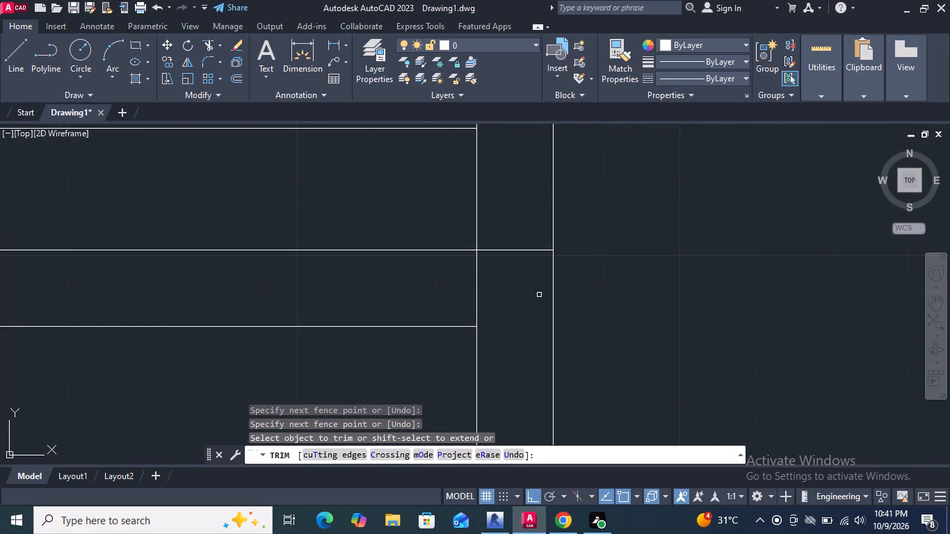
{"action": "left_click_drag", "start_coordinate": [539, 295], "coordinate": [473, 296]}
{"action": "scroll", "coordinate": [512, 301], "scroll_direction": "down", "scroll_amount": 4}
{"action": "scroll", "coordinate": [427, 310], "scroll_direction": "up", "scroll_amount": 3}
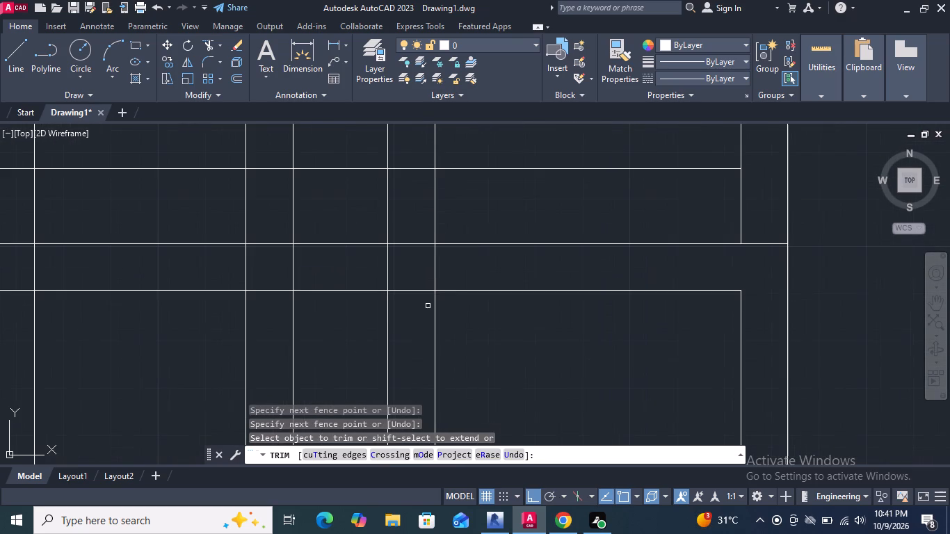
{"action": "left_click_drag", "start_coordinate": [460, 266], "coordinate": [392, 308]}
Trim the second-lowest bar's bottom two lines between the middle and right columns, and the right column's inner and left verticals between its middle lines.
{"action": "left_click_drag", "start_coordinate": [350, 215], "coordinate": [350, 213]}
{"action": "left_click_drag", "start_coordinate": [350, 213], "coordinate": [357, 317]}
{"action": "left_click_drag", "start_coordinate": [357, 221], "coordinate": [604, 210]}
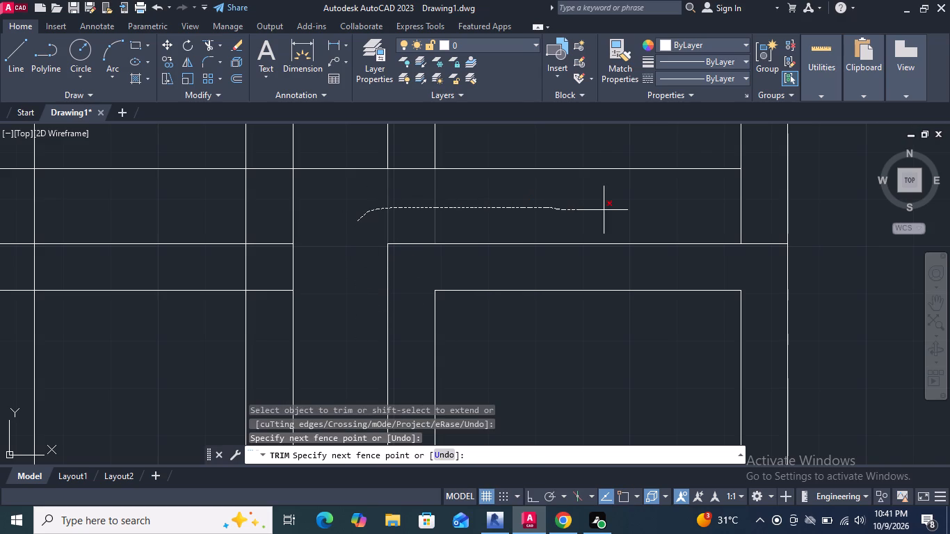
{"action": "left_click_drag", "start_coordinate": [604, 210], "coordinate": [744, 211]}
{"action": "scroll", "coordinate": [744, 213], "scroll_direction": "down", "scroll_amount": 2}
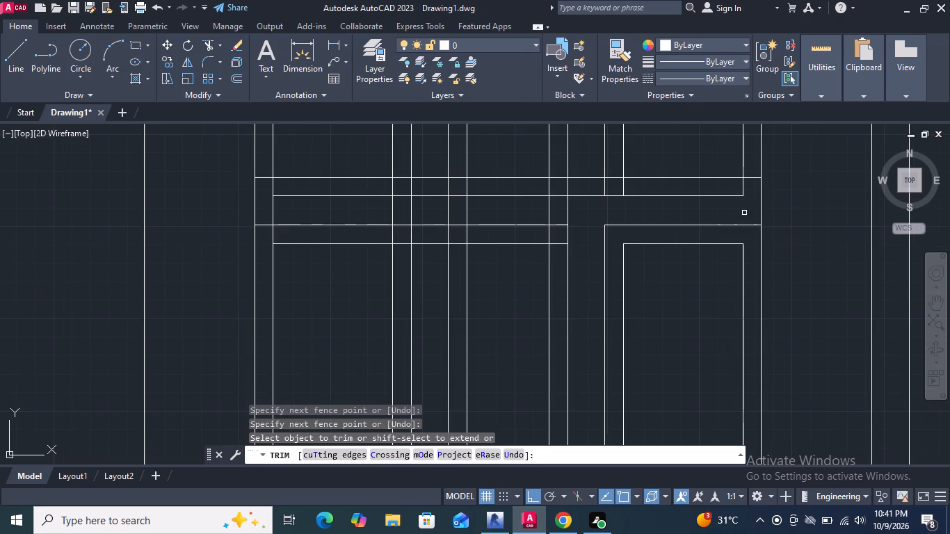
Extend the second-lowest bar's second line from the top in the right column to the panel's outer right line.
{"action": "middle_click_drag", "start_coordinate": [744, 213], "coordinate": [732, 289]}
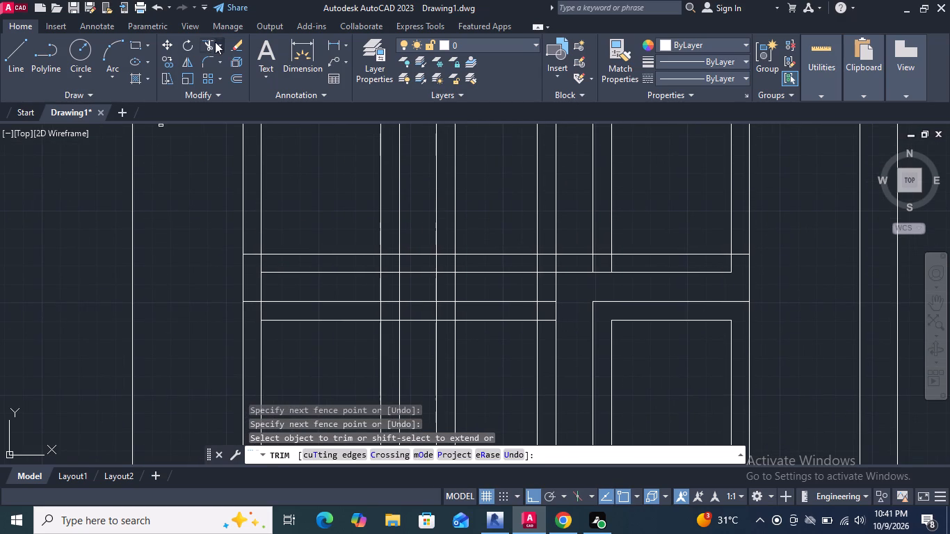
{"action": "left_click", "coordinate": [218, 44]}
{"action": "left_click", "coordinate": [232, 86]}
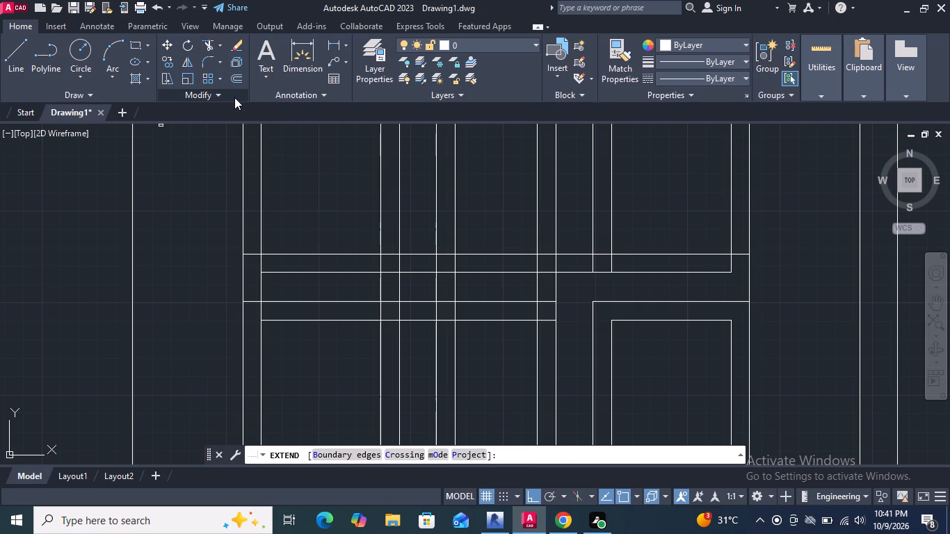
{"action": "left_click", "coordinate": [719, 273]}
{"action": "key", "text": "Return"}
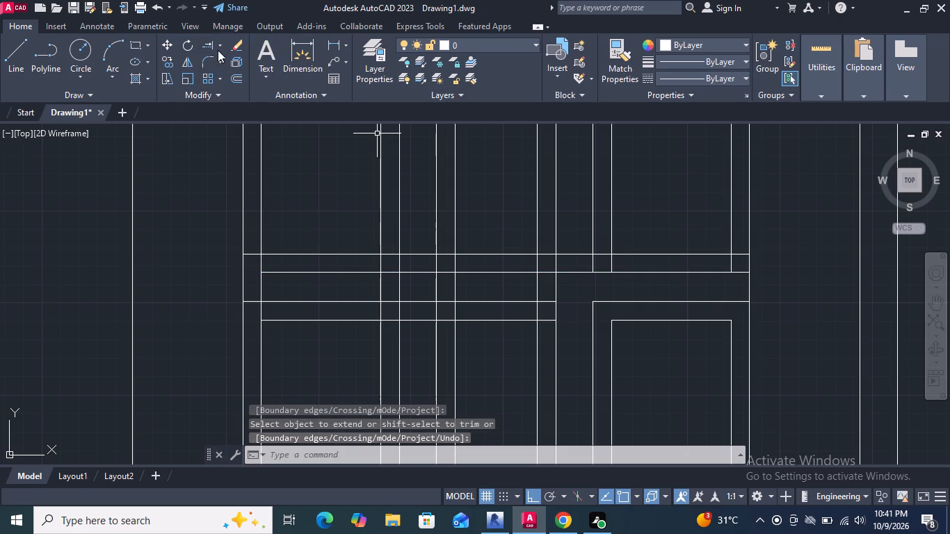
Trim the panel's outer right line and the left and middle columns' vertical lines between the second-lowest bar's two middle lines.
{"action": "left_click", "coordinate": [222, 45]}
{"action": "left_click", "coordinate": [231, 71]}
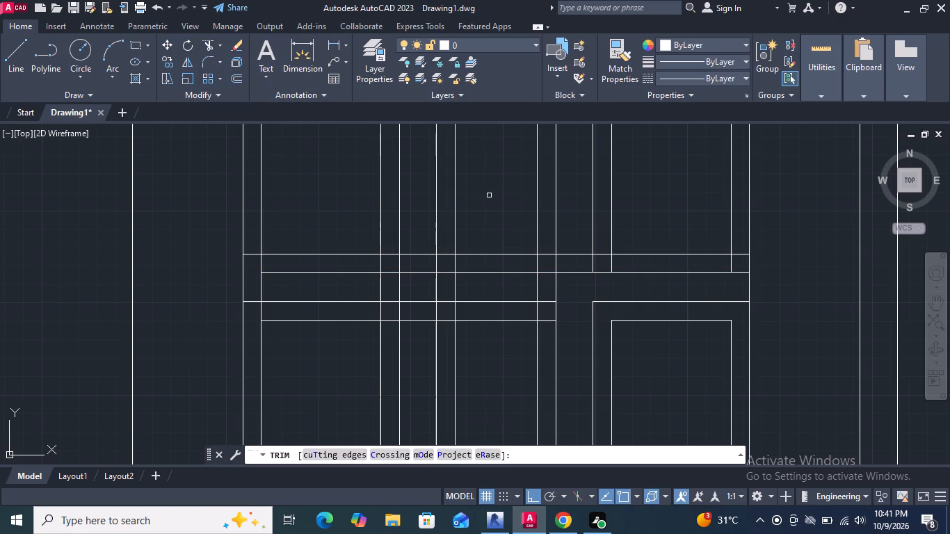
{"action": "left_click_drag", "start_coordinate": [789, 294], "coordinate": [737, 293]}
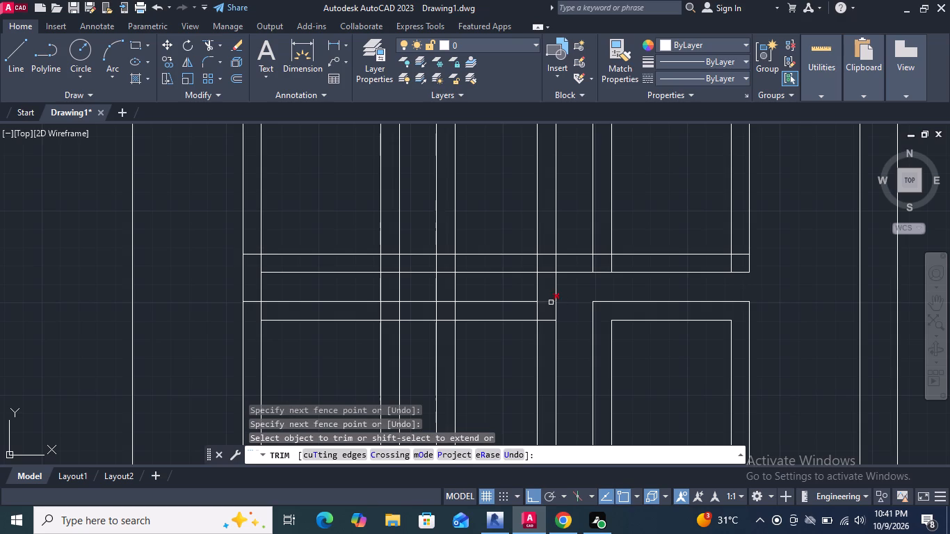
{"action": "left_click_drag", "start_coordinate": [565, 290], "coordinate": [537, 289]}
{"action": "left_click_drag", "start_coordinate": [517, 292], "coordinate": [471, 289]}
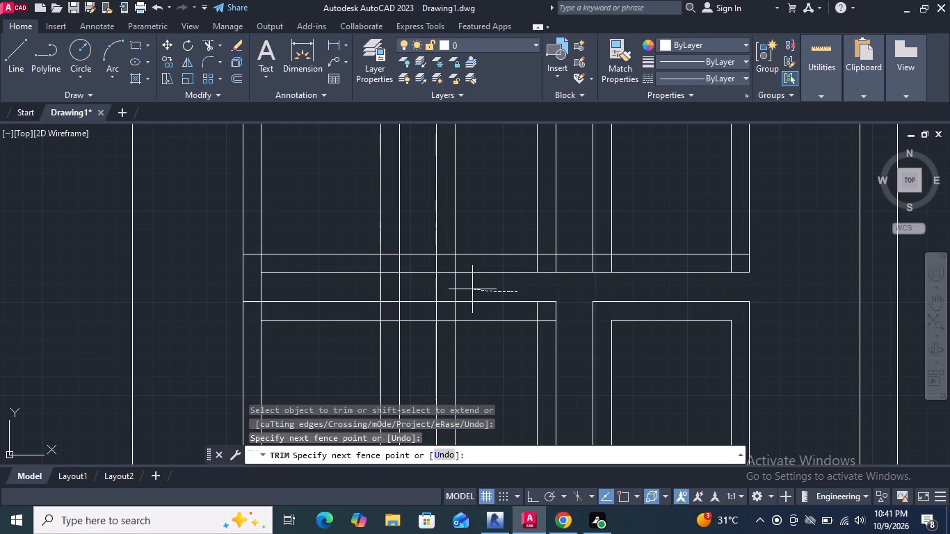
{"action": "left_click_drag", "start_coordinate": [471, 289], "coordinate": [258, 293]}
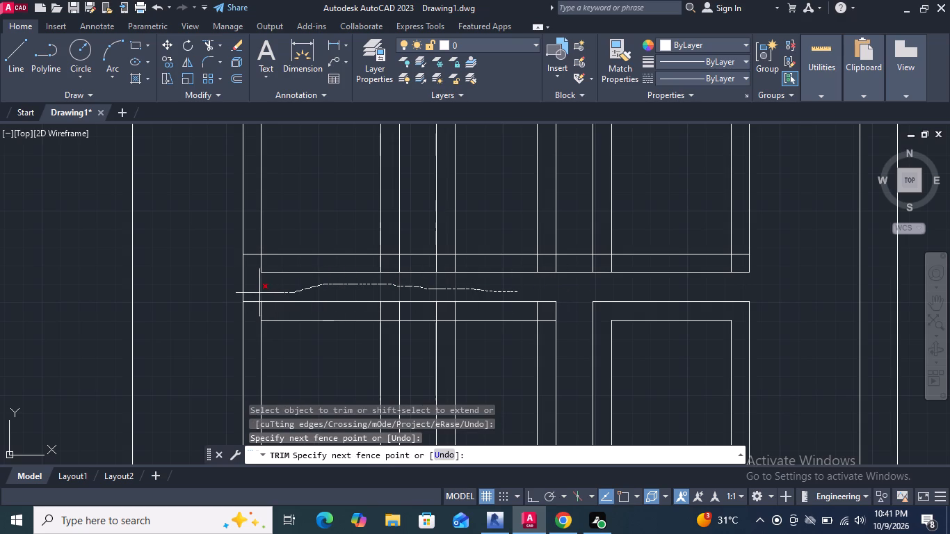
{"action": "left_click_drag", "start_coordinate": [258, 293], "coordinate": [257, 292]}
Extend the second-lowest bar's second line from the top in the left column to the panel's outer left line.
{"action": "left_click", "coordinate": [220, 45]}
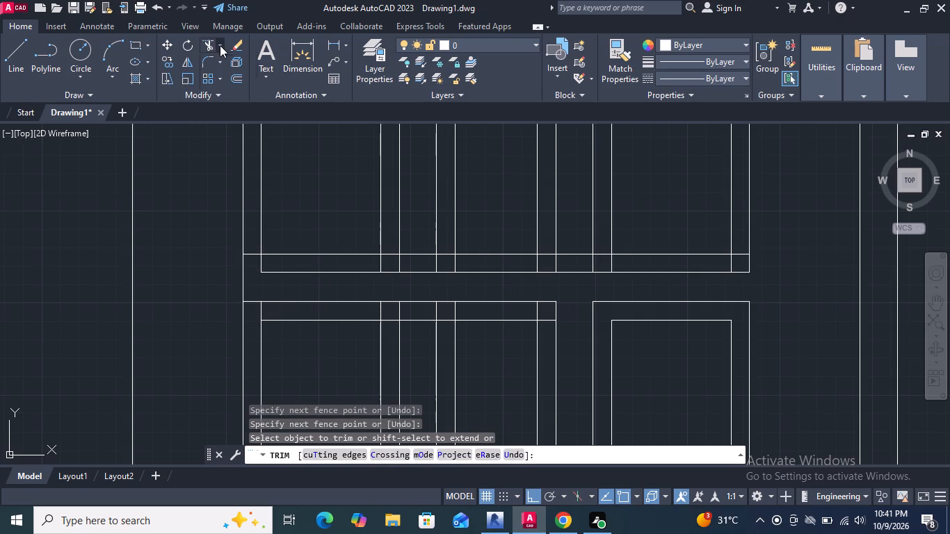
{"action": "left_click", "coordinate": [244, 97]}
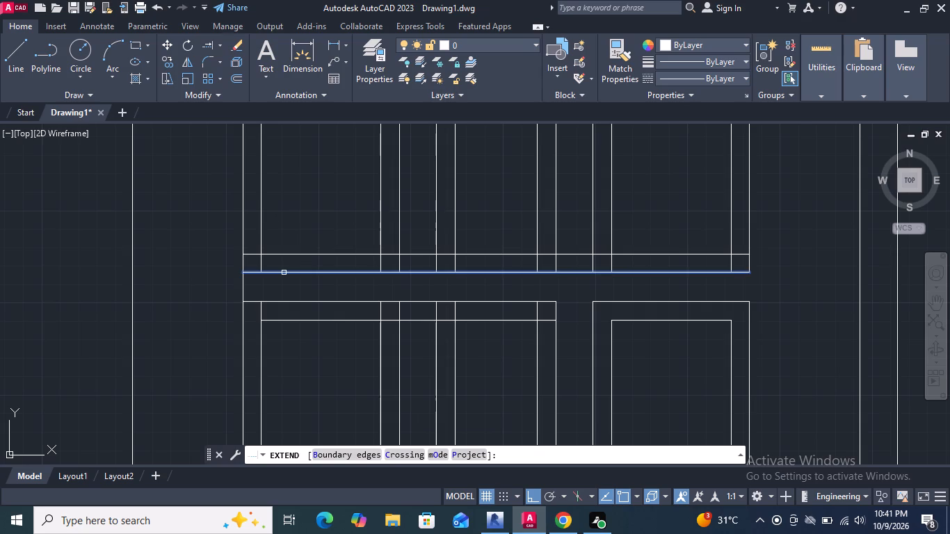
{"action": "left_click", "coordinate": [284, 273]}
{"action": "key", "text": "Return"}
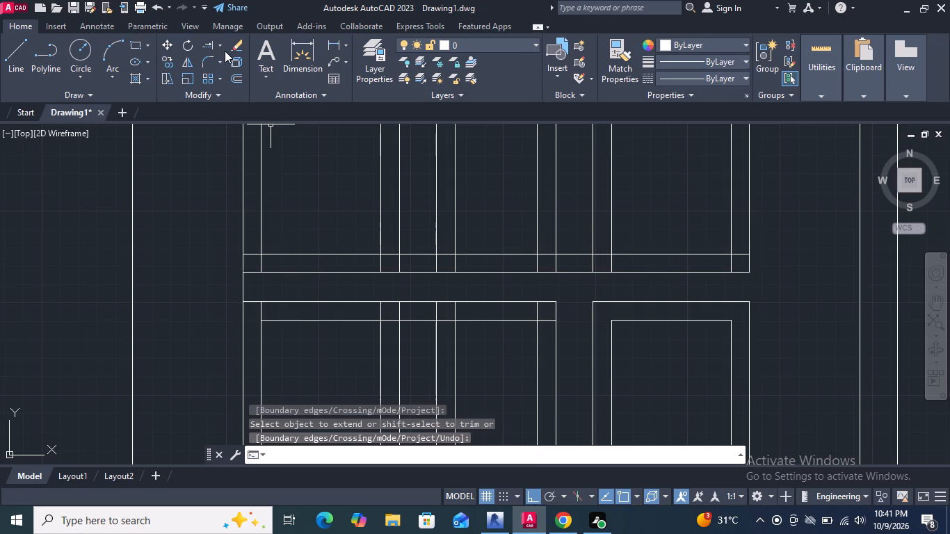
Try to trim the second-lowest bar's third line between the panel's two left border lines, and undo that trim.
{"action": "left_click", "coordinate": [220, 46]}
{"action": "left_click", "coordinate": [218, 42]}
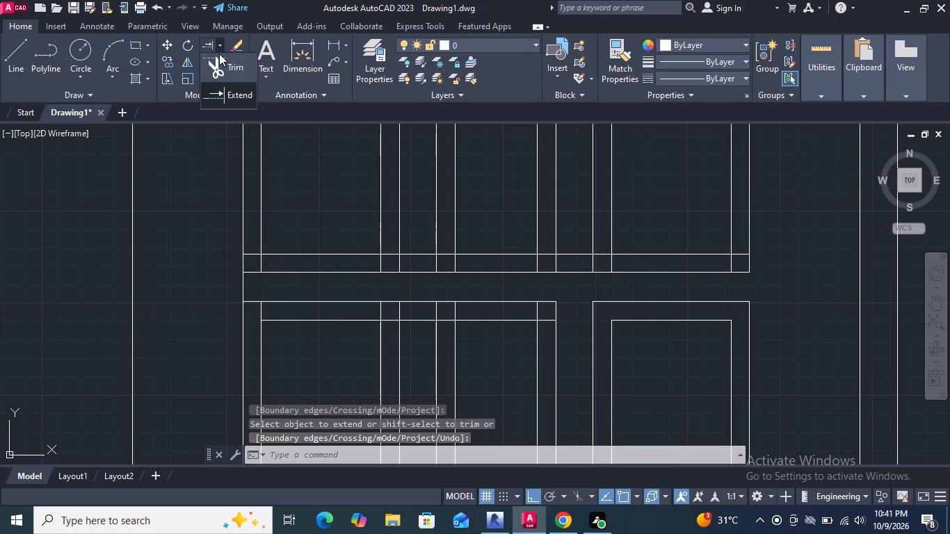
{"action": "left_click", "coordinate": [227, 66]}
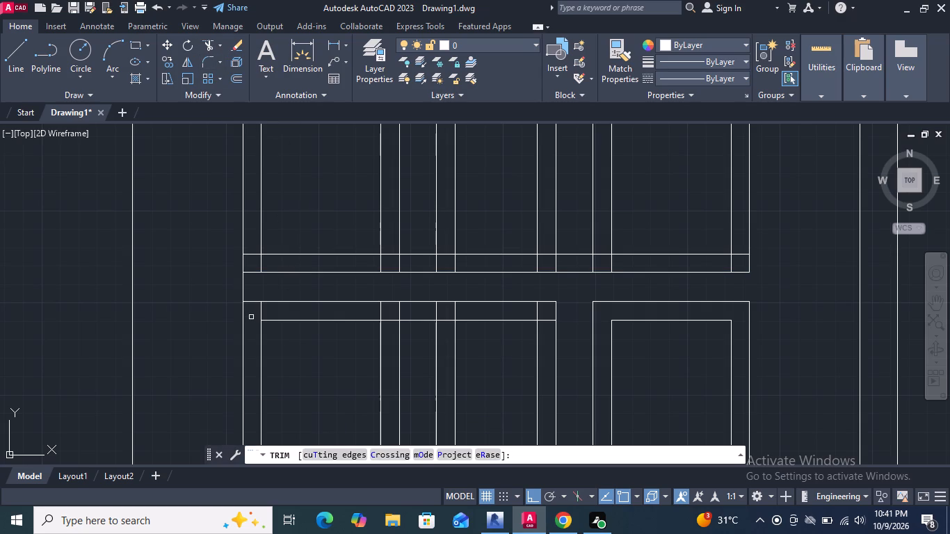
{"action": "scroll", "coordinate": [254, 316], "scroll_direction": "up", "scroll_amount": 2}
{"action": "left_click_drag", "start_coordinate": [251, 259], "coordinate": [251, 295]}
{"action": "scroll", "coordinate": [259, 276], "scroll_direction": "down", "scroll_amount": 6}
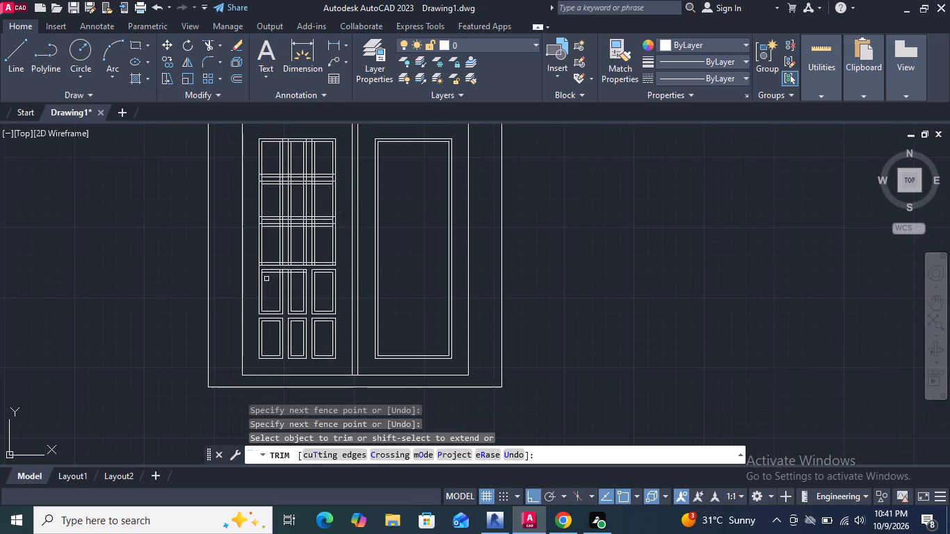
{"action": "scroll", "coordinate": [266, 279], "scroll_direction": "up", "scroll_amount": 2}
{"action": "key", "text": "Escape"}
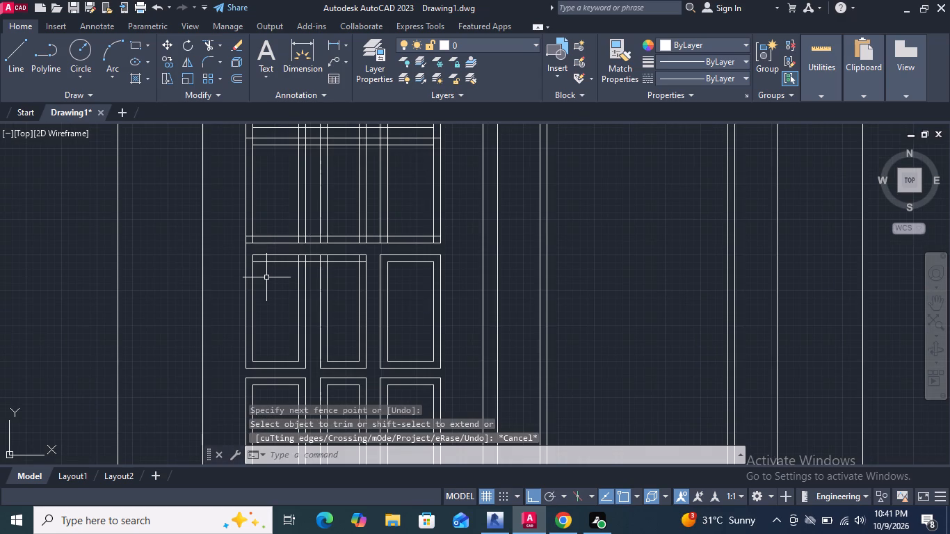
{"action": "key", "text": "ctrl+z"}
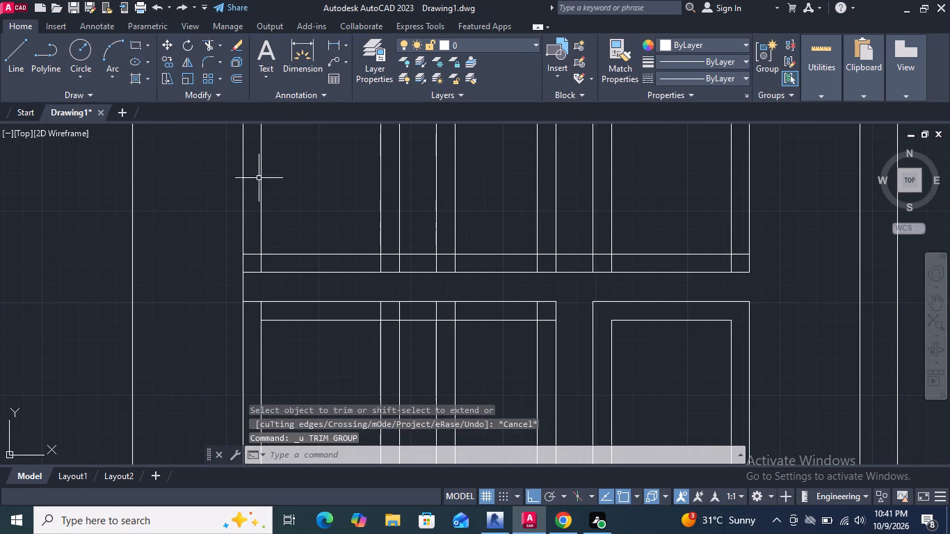
Extend the second-lowest bar's lowest line to the panel's outer left line.
{"action": "left_click", "coordinate": [223, 44]}
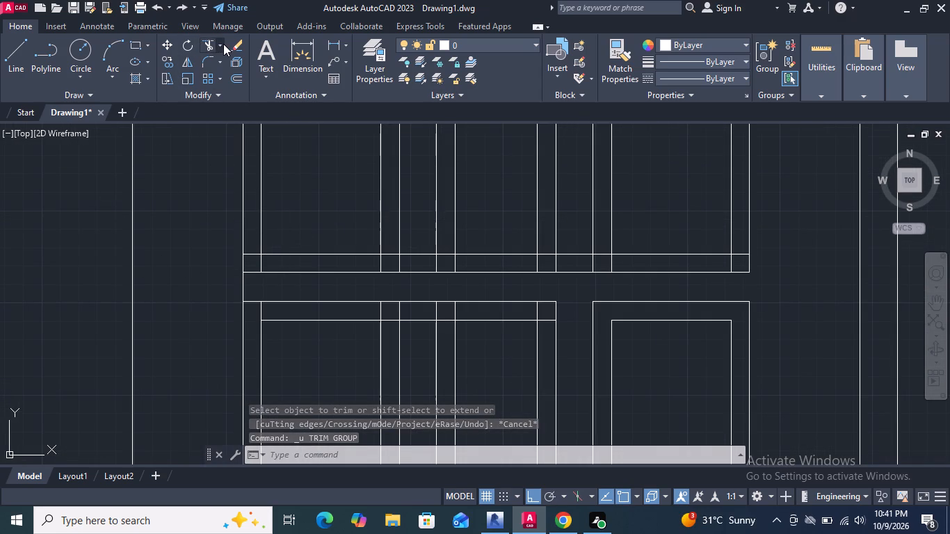
{"action": "left_click", "coordinate": [229, 92]}
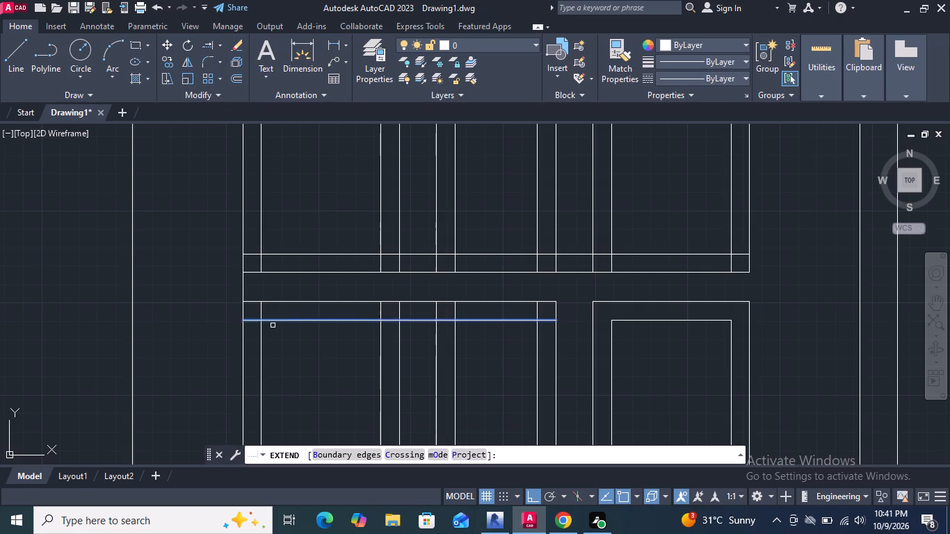
{"action": "left_click", "coordinate": [268, 321]}
{"action": "key", "text": "Escape"}
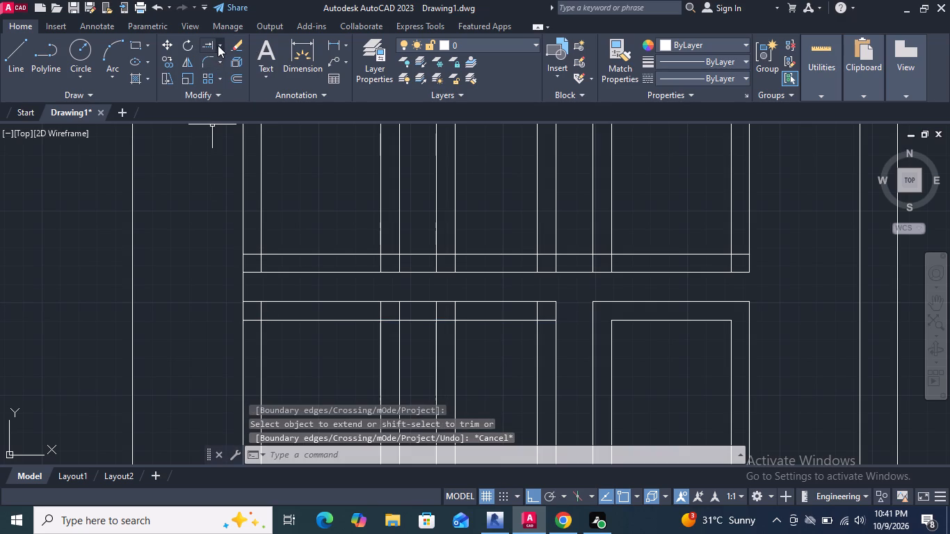
Trim the outer left line between the second-lowest bar's two middle lines and the overlapping lines at the adjoining left-column pane corners.
{"action": "left_click", "coordinate": [218, 43]}
{"action": "left_click", "coordinate": [219, 62]}
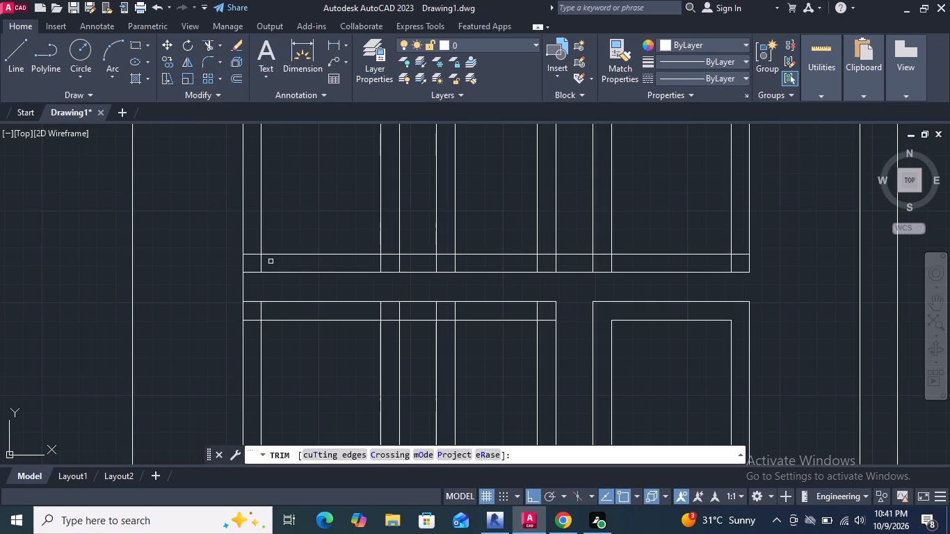
{"action": "scroll", "coordinate": [261, 321], "scroll_direction": "up", "scroll_amount": 3}
{"action": "left_click_drag", "start_coordinate": [282, 274], "coordinate": [222, 279]}
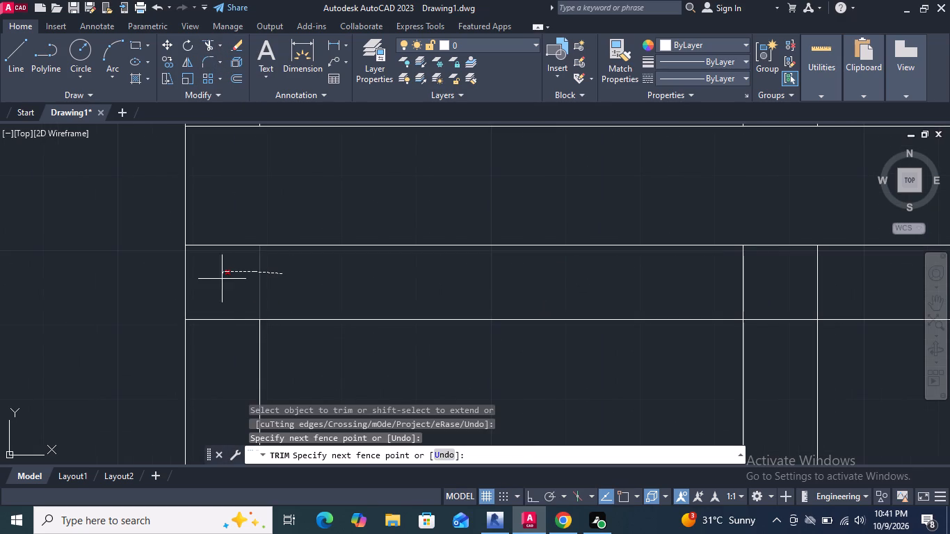
{"action": "left_click_drag", "start_coordinate": [222, 279], "coordinate": [225, 311]}
{"action": "left_click_drag", "start_coordinate": [231, 321], "coordinate": [232, 299]}
{"action": "scroll", "coordinate": [232, 299], "scroll_direction": "down", "scroll_amount": 3}
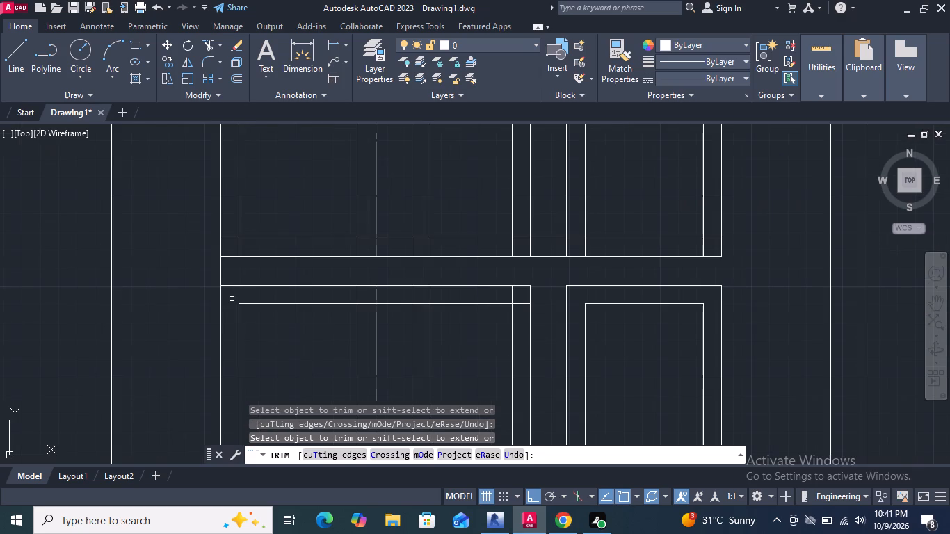
{"action": "left_click_drag", "start_coordinate": [231, 280], "coordinate": [165, 279]}
{"action": "scroll", "coordinate": [228, 248], "scroll_direction": "up", "scroll_amount": 3}
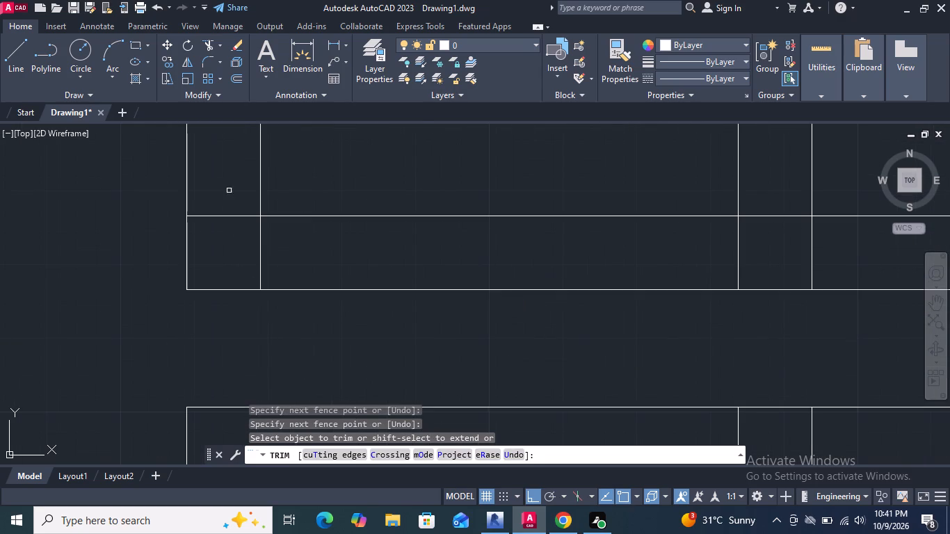
{"action": "left_click_drag", "start_coordinate": [230, 189], "coordinate": [300, 254]}
Trim the second-lowest bar's lower two lines across the gap between left and middle columns, plus the overlaps at the middle pane's top corners and left pane's top-right corner.
{"action": "scroll", "coordinate": [300, 254], "scroll_direction": "down", "scroll_amount": 4}
{"action": "scroll", "coordinate": [367, 284], "scroll_direction": "up", "scroll_amount": 3}
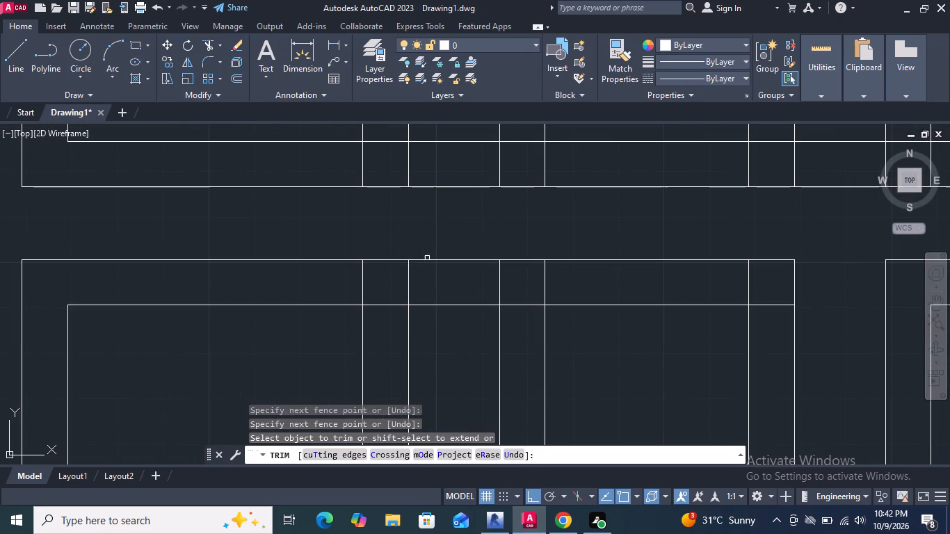
{"action": "left_click_drag", "start_coordinate": [454, 222], "coordinate": [431, 335]}
{"action": "left_click_drag", "start_coordinate": [351, 282], "coordinate": [379, 311]}
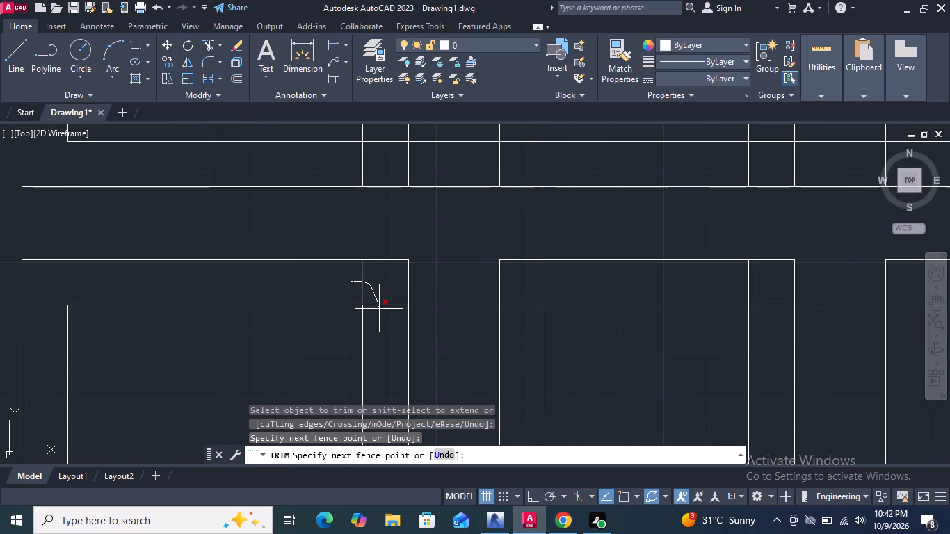
{"action": "left_click_drag", "start_coordinate": [379, 311], "coordinate": [383, 339]}
{"action": "left_click_drag", "start_coordinate": [566, 280], "coordinate": [524, 342]}
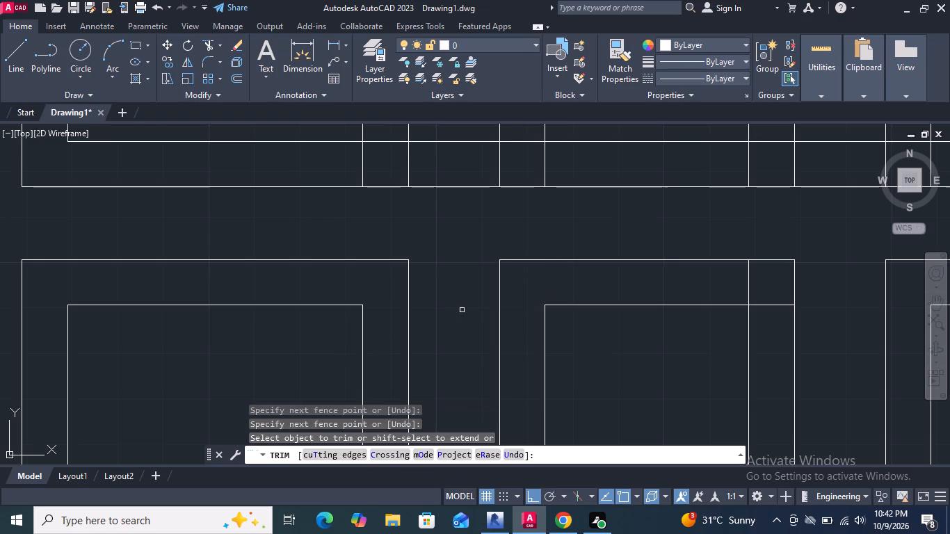
{"action": "scroll", "coordinate": [447, 295], "scroll_direction": "down", "scroll_amount": 3}
{"action": "scroll", "coordinate": [528, 300], "scroll_direction": "up", "scroll_amount": 4}
{"action": "left_click_drag", "start_coordinate": [436, 272], "coordinate": [533, 334]}
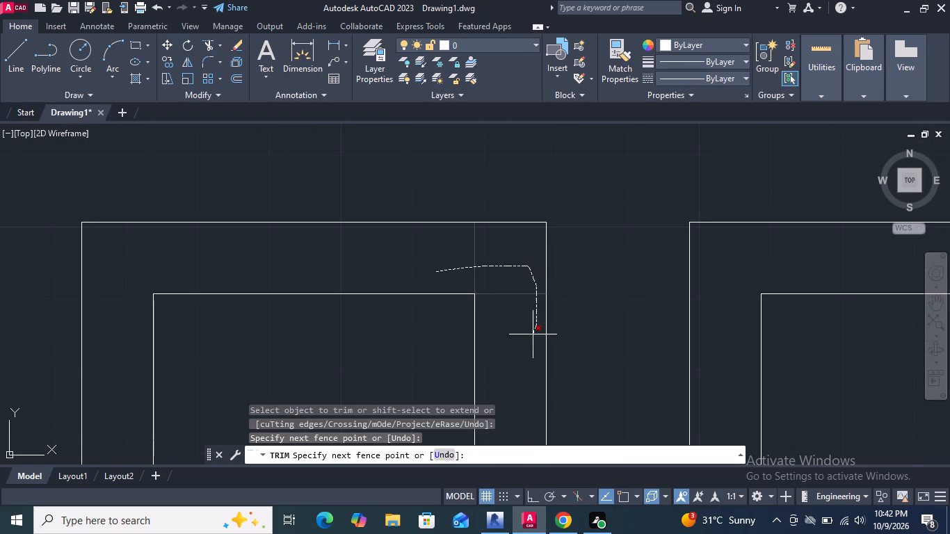
{"action": "left_click_drag", "start_coordinate": [533, 334], "coordinate": [532, 335]}
Trim the overlapping lines at the bottom-right corner of the right-column pane above the second-lowest bar.
{"action": "scroll", "coordinate": [489, 316], "scroll_direction": "down", "scroll_amount": 4}
{"action": "scroll", "coordinate": [606, 256], "scroll_direction": "up", "scroll_amount": 4}
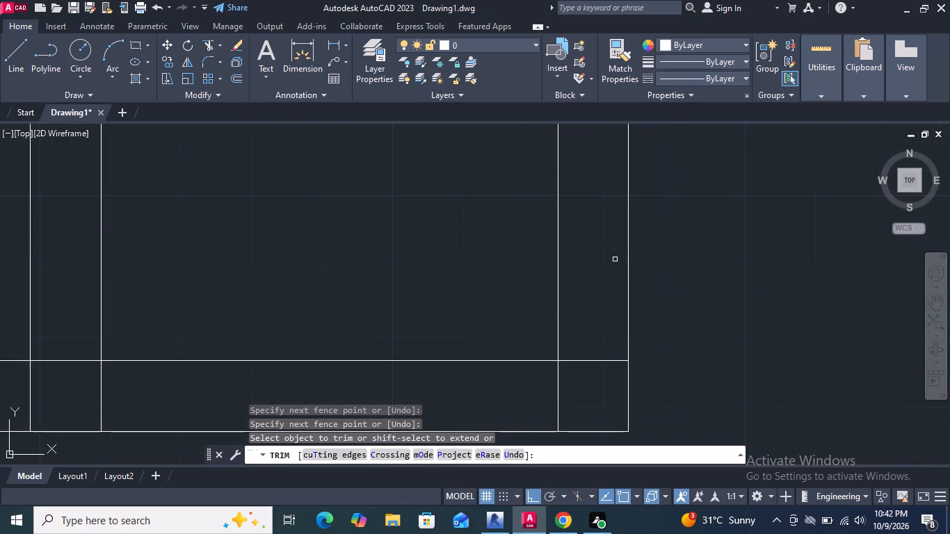
{"action": "scroll", "coordinate": [615, 260], "scroll_direction": "down", "scroll_amount": 2}
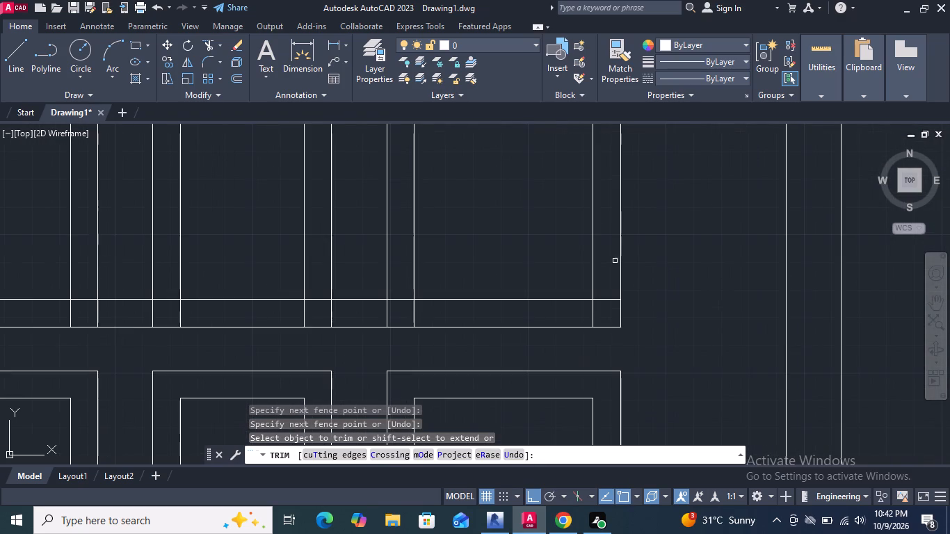
{"action": "scroll", "coordinate": [593, 318], "scroll_direction": "up", "scroll_amount": 3}
{"action": "left_click_drag", "start_coordinate": [636, 220], "coordinate": [469, 321]}
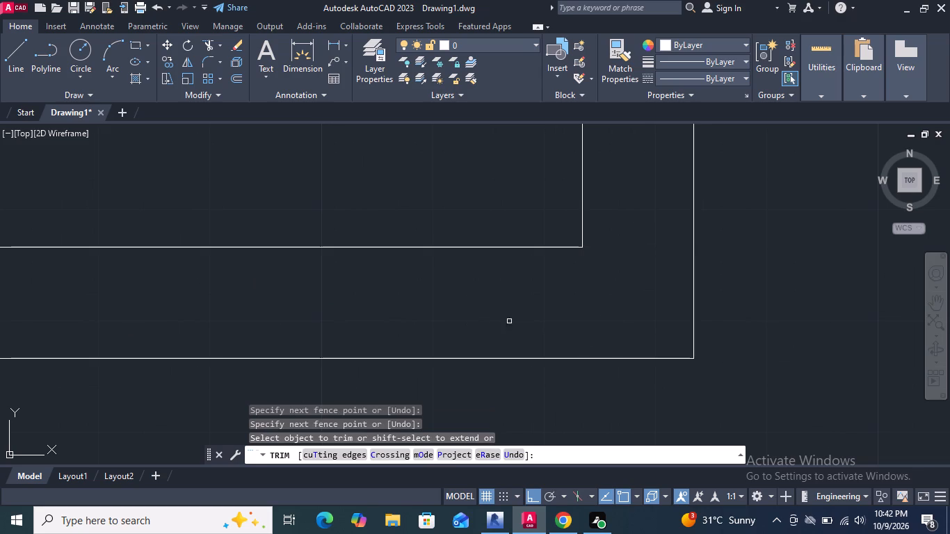
Trim the second-lowest bar's upper two lines across the gap between middle and right columns, plus the overlapping lines at both adjoining pane corners.
{"action": "scroll", "coordinate": [527, 321], "scroll_direction": "down", "scroll_amount": 3}
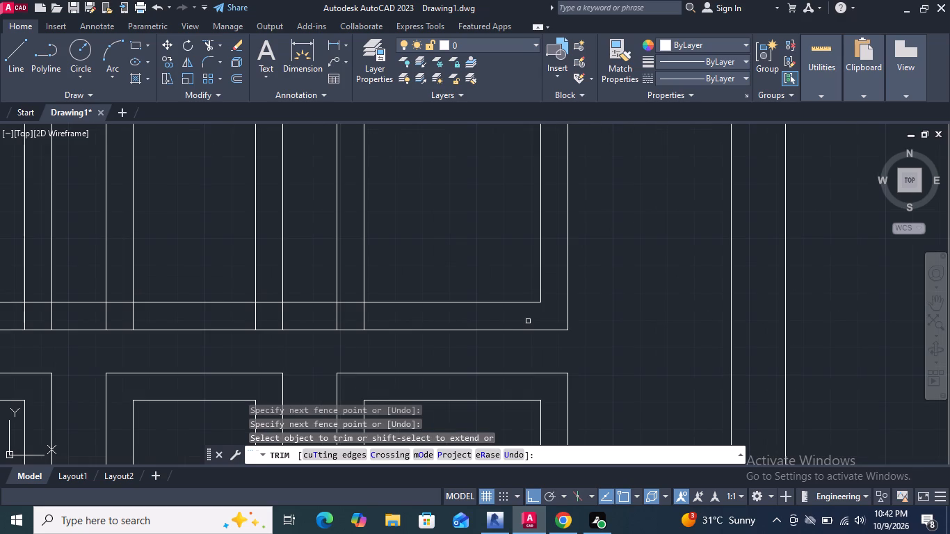
{"action": "scroll", "coordinate": [529, 322], "scroll_direction": "down", "scroll_amount": 2}
{"action": "scroll", "coordinate": [443, 318], "scroll_direction": "up", "scroll_amount": 4}
{"action": "left_click_drag", "start_coordinate": [460, 282], "coordinate": [445, 432]}
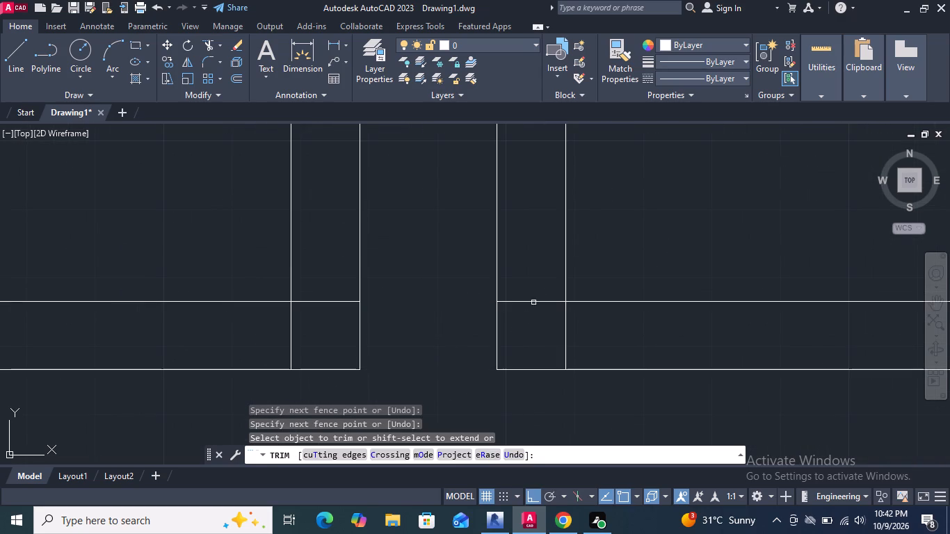
{"action": "left_click_drag", "start_coordinate": [537, 270], "coordinate": [635, 336]}
{"action": "left_click_drag", "start_coordinate": [337, 281], "coordinate": [337, 286]}
{"action": "left_click_drag", "start_coordinate": [337, 286], "coordinate": [282, 334]}
Trim the second-lowest bar's upper two lines across the gap between left and middle columns, plus the overlapping lines at both adjoining pane corners.
{"action": "scroll", "coordinate": [414, 337], "scroll_direction": "down", "scroll_amount": 4}
{"action": "scroll", "coordinate": [338, 323], "scroll_direction": "up", "scroll_amount": 3}
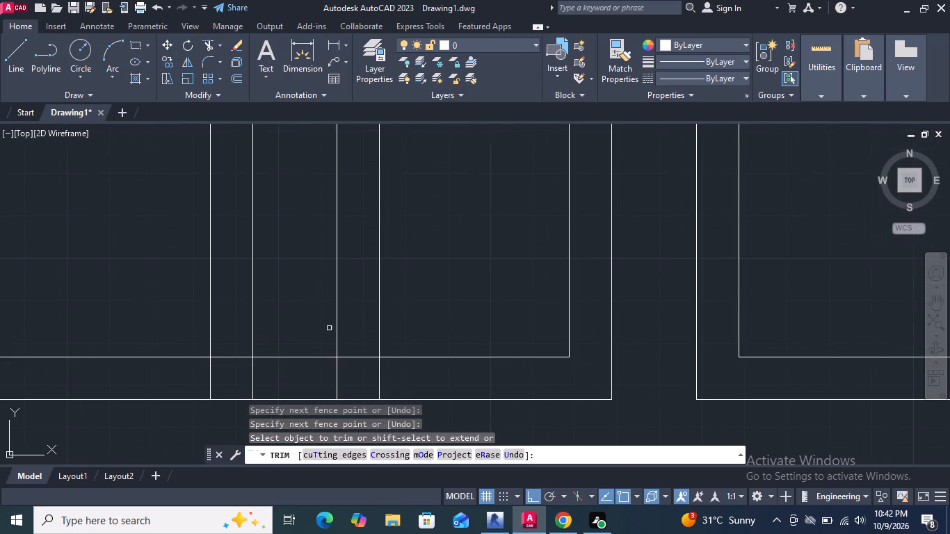
{"action": "left_click_drag", "start_coordinate": [325, 316], "coordinate": [319, 405]}
{"action": "scroll", "coordinate": [320, 348], "scroll_direction": "down", "scroll_amount": 2}
{"action": "scroll", "coordinate": [337, 353], "scroll_direction": "up", "scroll_amount": 4}
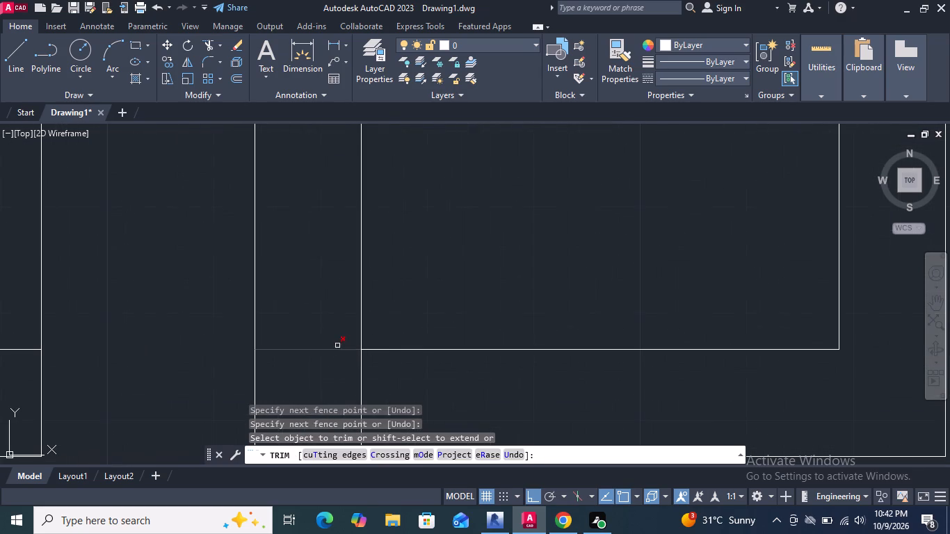
{"action": "left_click_drag", "start_coordinate": [337, 339], "coordinate": [383, 379]}
{"action": "scroll", "coordinate": [404, 341], "scroll_direction": "down", "scroll_amount": 3}
{"action": "scroll", "coordinate": [271, 352], "scroll_direction": "up", "scroll_amount": 3}
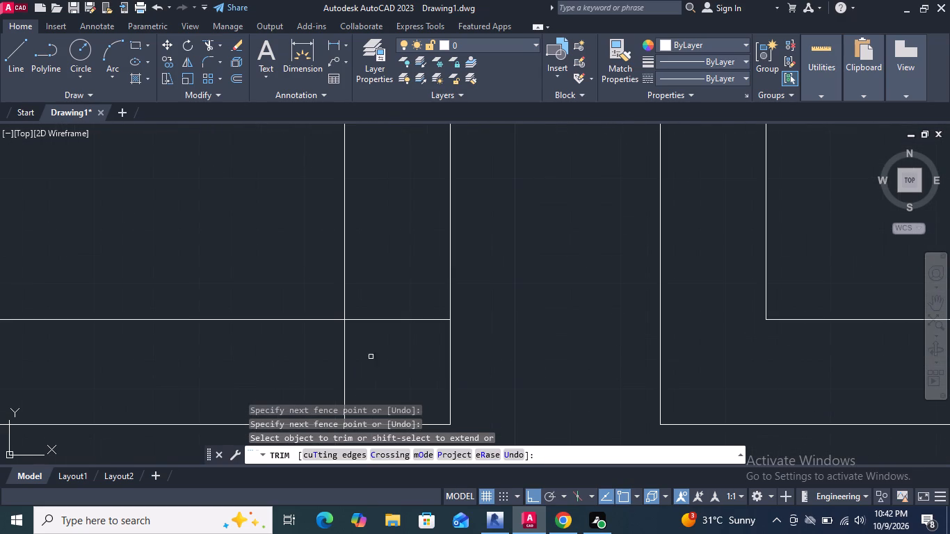
{"action": "left_click_drag", "start_coordinate": [401, 289], "coordinate": [312, 362]}
{"action": "scroll", "coordinate": [405, 371], "scroll_direction": "down", "scroll_amount": 4}
{"action": "middle_click_drag", "start_coordinate": [420, 275], "coordinate": [402, 387]}
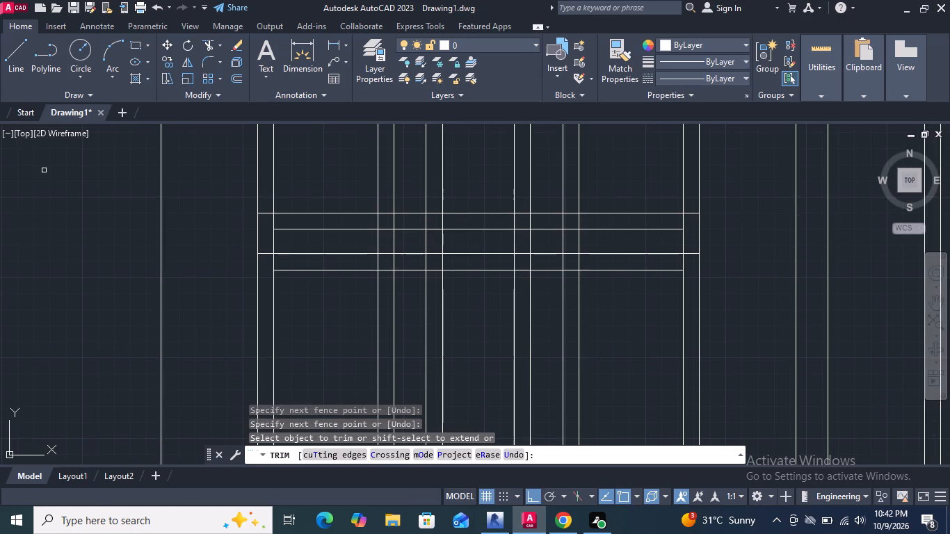
{"action": "key", "text": "Escape"}
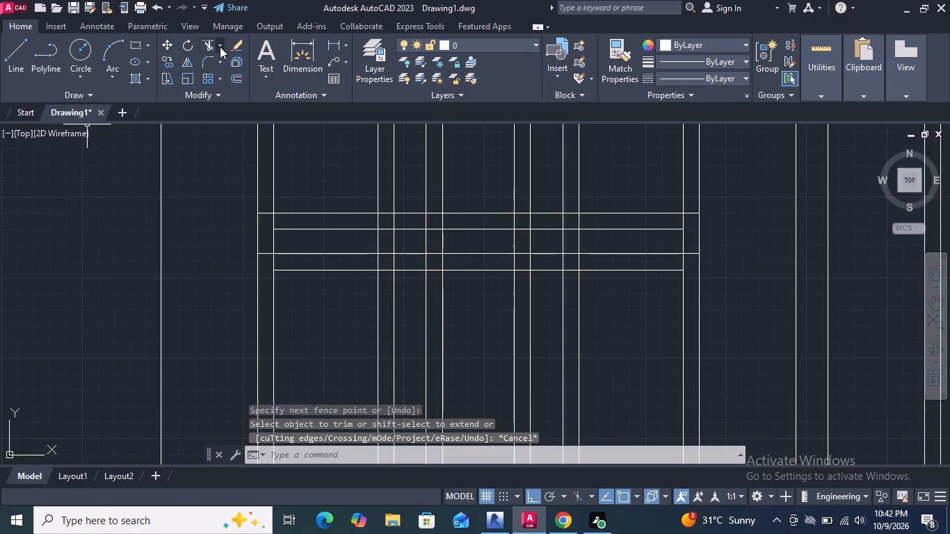
Extend the next bar up's second and fourth lines from the top to the panel's outer left and right lines.
{"action": "left_click", "coordinate": [220, 47]}
{"action": "left_click", "coordinate": [223, 99]}
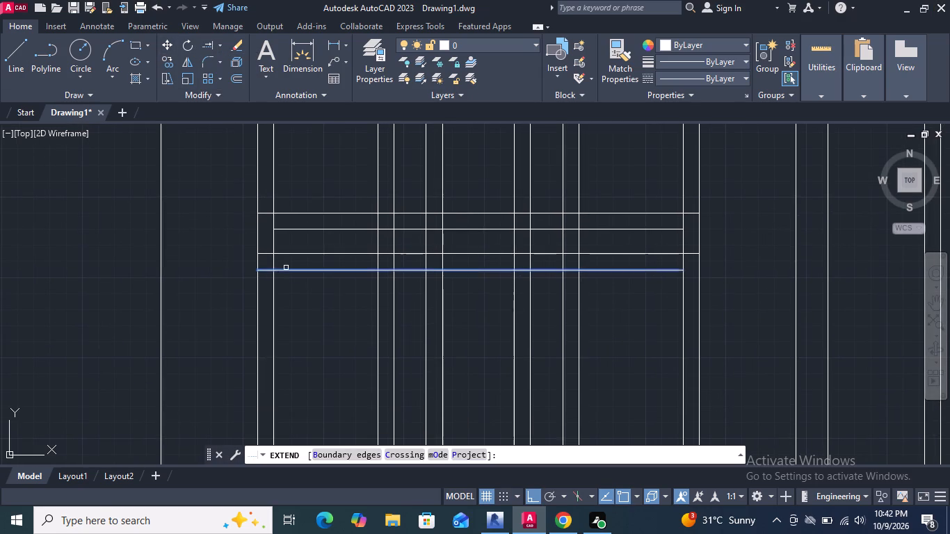
{"action": "left_click", "coordinate": [282, 268]}
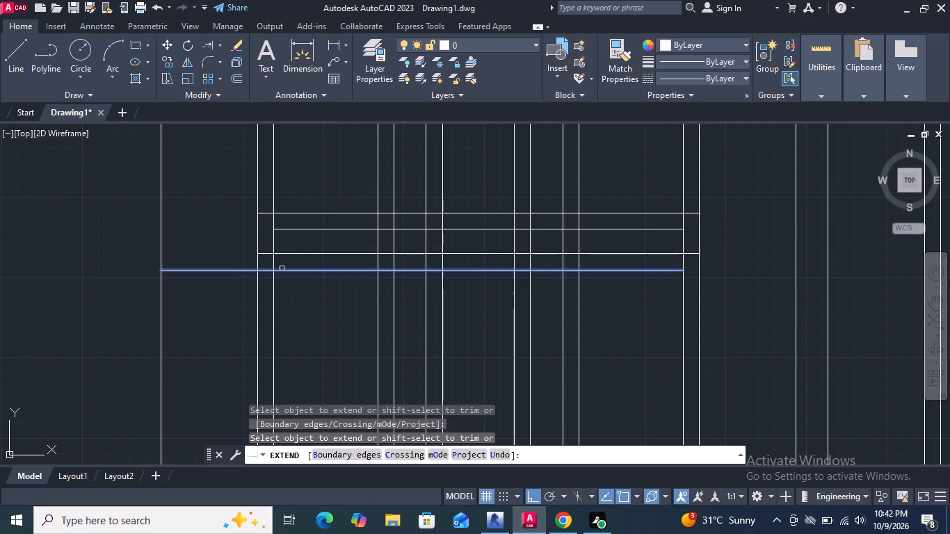
{"action": "left_click", "coordinate": [652, 270]}
{"action": "left_click", "coordinate": [666, 232]}
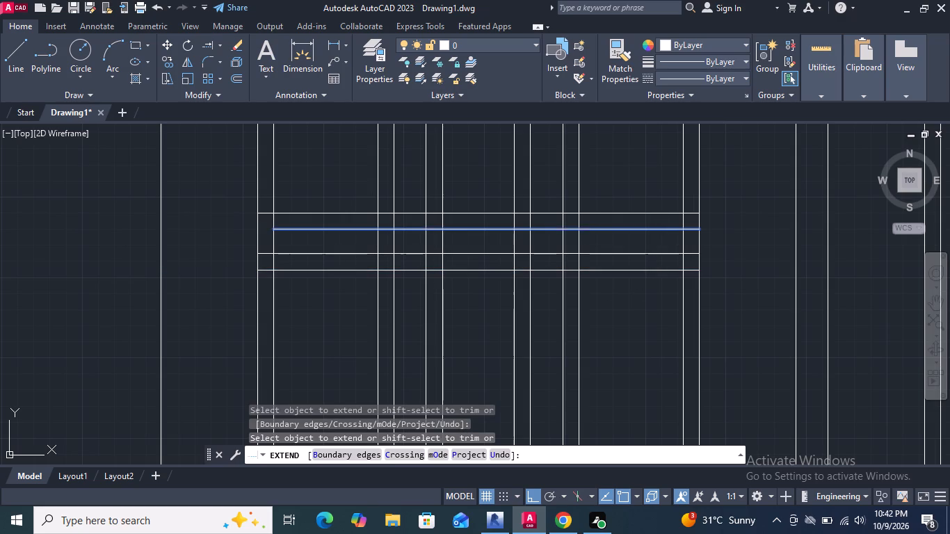
{"action": "left_click", "coordinate": [287, 231]}
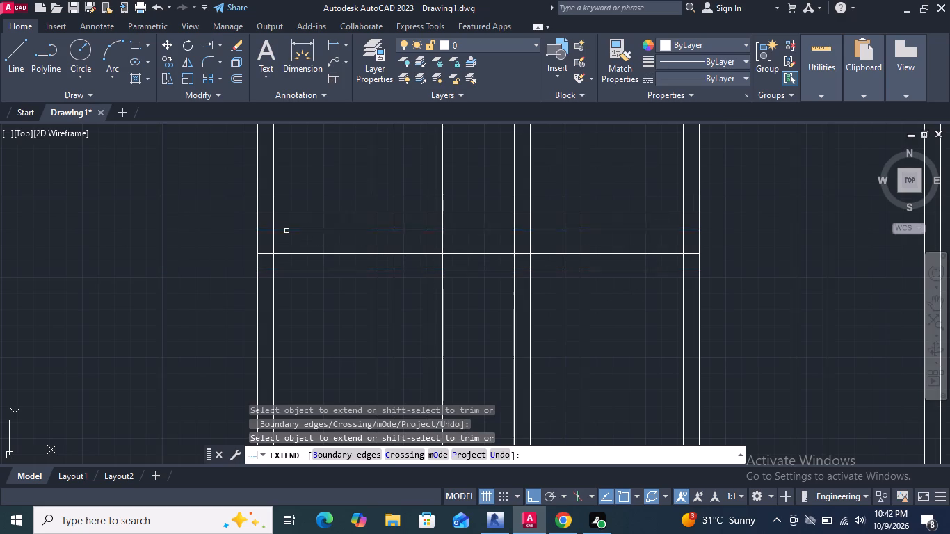
{"action": "key", "text": "Escape"}
Trim the two left border lines between this bar's two middle lines, plus the overlaps at the top-left corner of the left pane below.
{"action": "left_click", "coordinate": [218, 47]}
{"action": "left_click", "coordinate": [221, 67]}
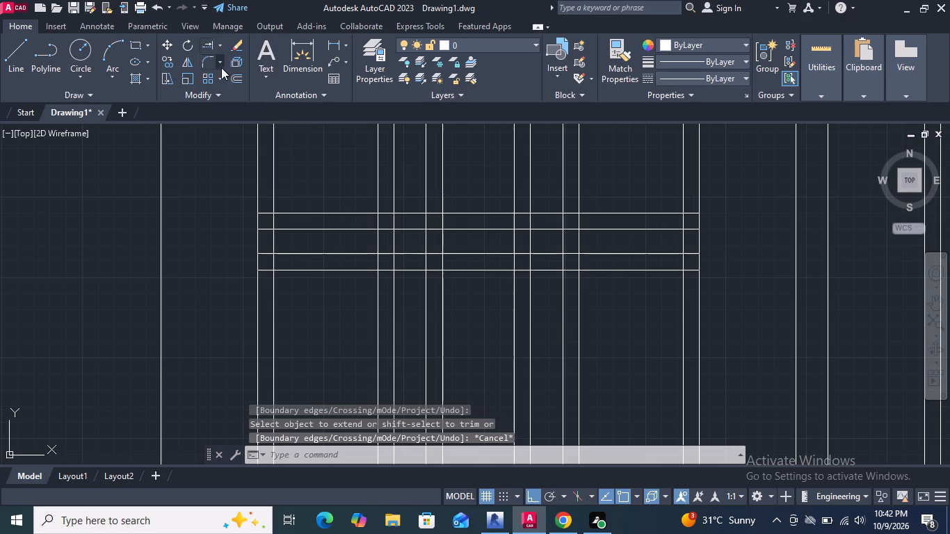
{"action": "left_click_drag", "start_coordinate": [287, 248], "coordinate": [233, 245]}
{"action": "scroll", "coordinate": [264, 263], "scroll_direction": "up", "scroll_amount": 3}
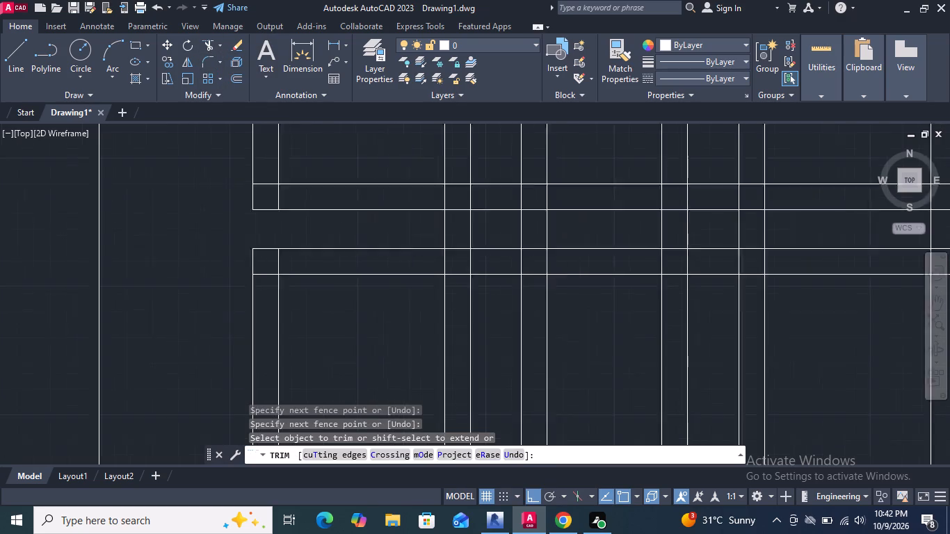
{"action": "left_click_drag", "start_coordinate": [323, 255], "coordinate": [263, 310]}
Trim all remaining vertical lines between this bar's two middle lines, from the left column's right border to the panel's outer right line.
{"action": "scroll", "coordinate": [263, 307], "scroll_direction": "down", "scroll_amount": 4}
{"action": "scroll", "coordinate": [427, 268], "scroll_direction": "up", "scroll_amount": 1}
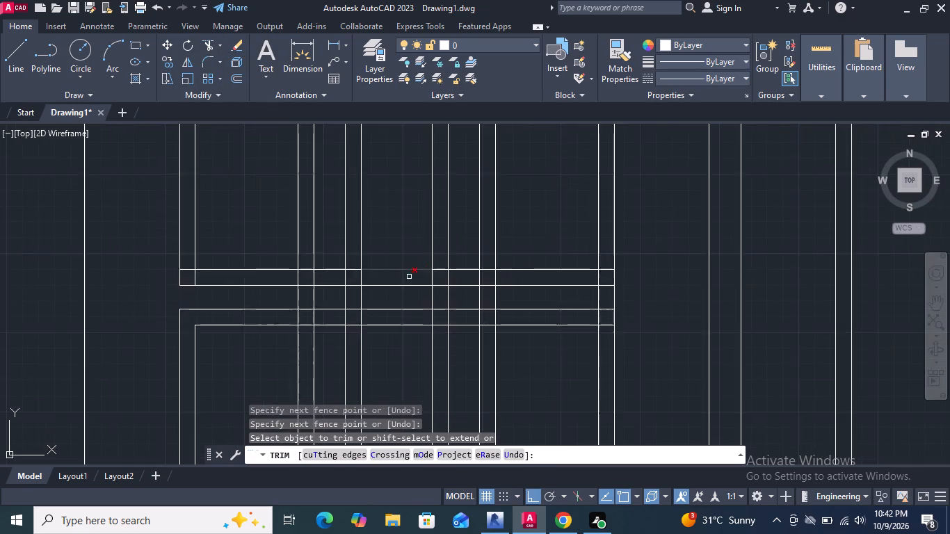
{"action": "scroll", "coordinate": [409, 277], "scroll_direction": "up", "scroll_amount": 2}
{"action": "scroll", "coordinate": [120, 333], "scroll_direction": "down", "scroll_amount": 1}
{"action": "left_click_drag", "start_coordinate": [116, 332], "coordinate": [265, 332]}
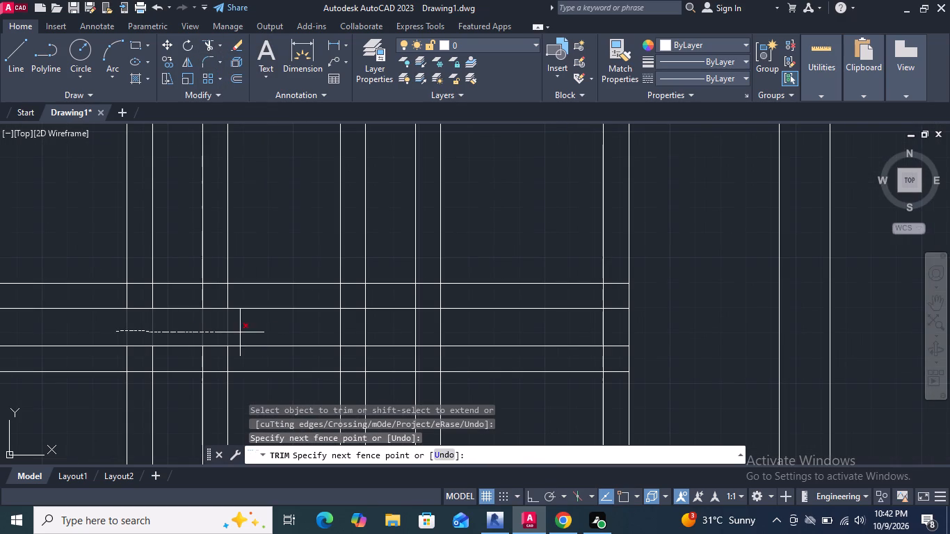
{"action": "left_click_drag", "start_coordinate": [265, 332], "coordinate": [676, 322]}
Trim the overlapping lines at the top-right corner of the right-column pane below this bar.
{"action": "scroll", "coordinate": [620, 391], "scroll_direction": "up", "scroll_amount": 2}
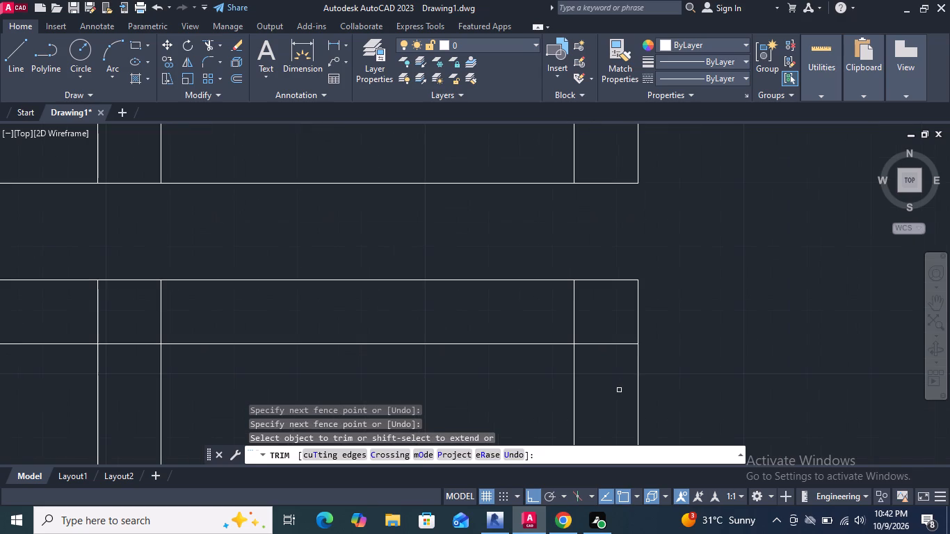
{"action": "left_click_drag", "start_coordinate": [611, 371], "coordinate": [540, 302]}
Trim this bar's four horizontal lines across both gaps between the left, middle and right columns.
{"action": "scroll", "coordinate": [564, 316], "scroll_direction": "down", "scroll_amount": 3}
{"action": "scroll", "coordinate": [419, 314], "scroll_direction": "up", "scroll_amount": 1}
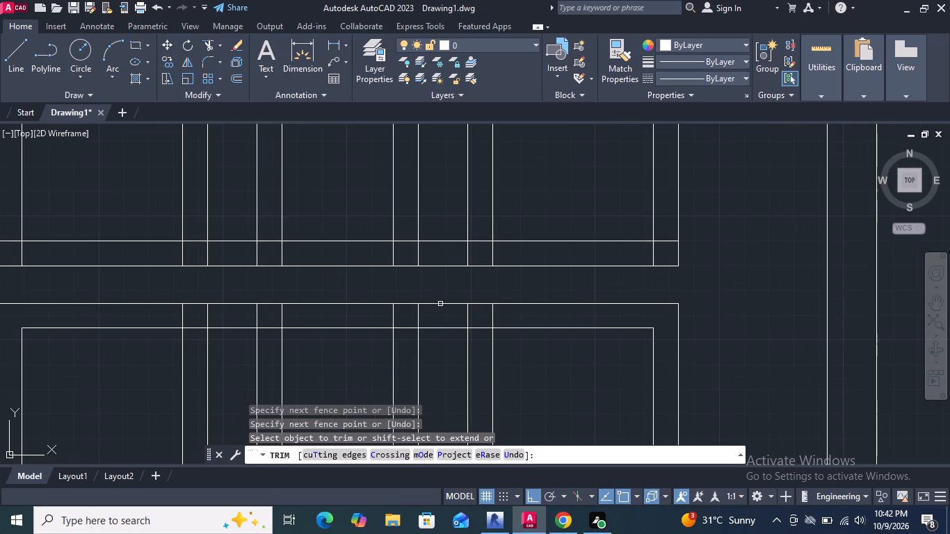
{"action": "left_click_drag", "start_coordinate": [444, 289], "coordinate": [436, 369]}
{"action": "left_click_drag", "start_coordinate": [234, 215], "coordinate": [234, 329]}
{"action": "left_click_drag", "start_coordinate": [440, 226], "coordinate": [440, 231]}
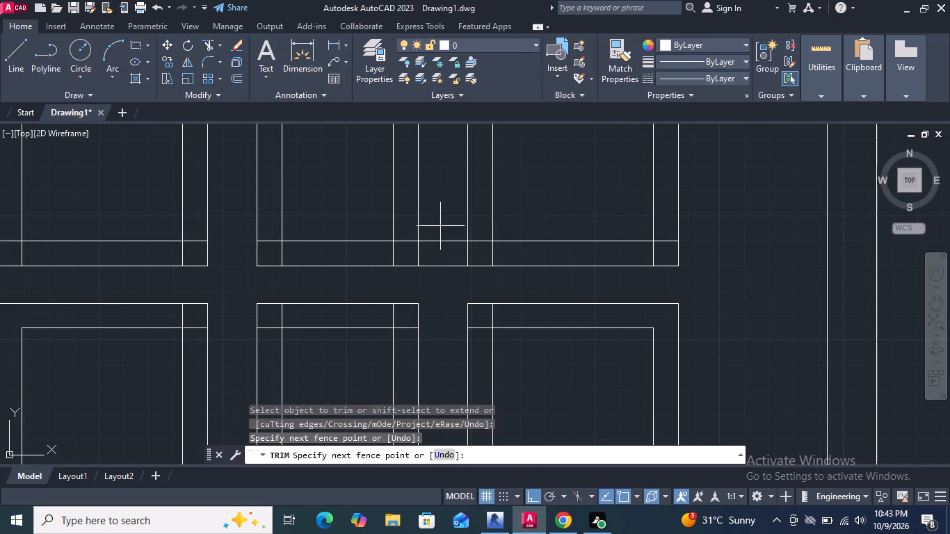
{"action": "left_click_drag", "start_coordinate": [440, 231], "coordinate": [441, 280]}
Trim the overlapping lines at the right pane's top-left corner, both top corners of the middle pane, and the left pane's top-right corner below this bar.
{"action": "scroll", "coordinate": [482, 331], "scroll_direction": "up", "scroll_amount": 2}
{"action": "left_click_drag", "start_coordinate": [554, 268], "coordinate": [530, 289]}
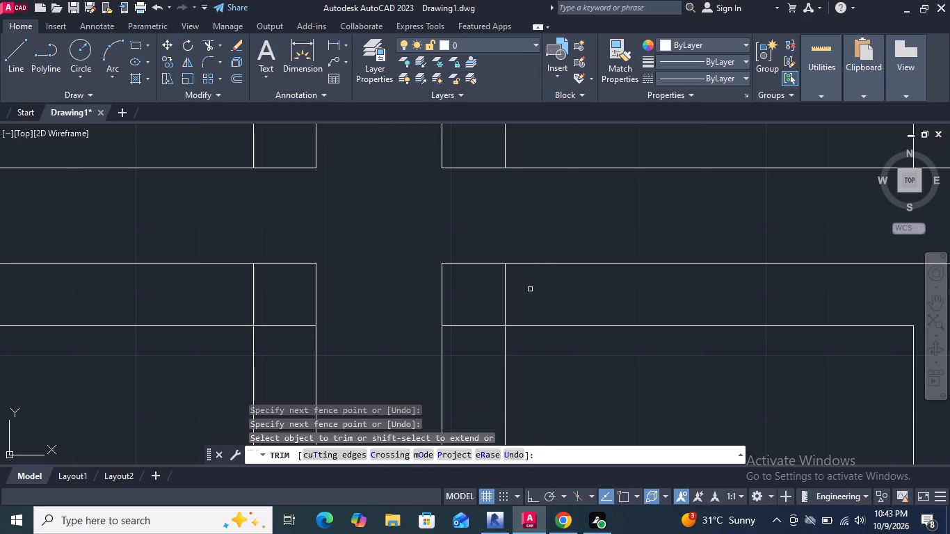
{"action": "left_click_drag", "start_coordinate": [530, 289], "coordinate": [485, 333]}
{"action": "left_click_drag", "start_coordinate": [208, 288], "coordinate": [278, 332]}
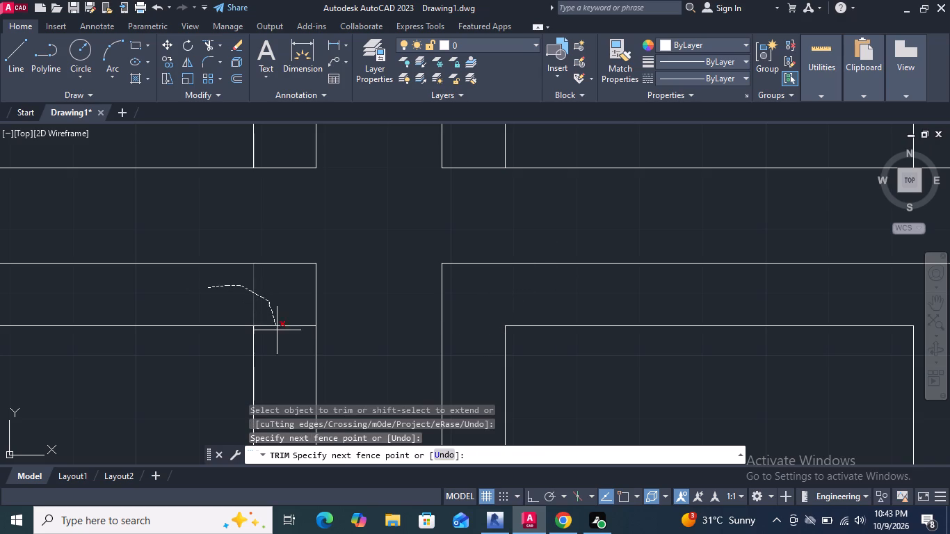
{"action": "left_click_drag", "start_coordinate": [278, 332], "coordinate": [283, 340]}
{"action": "scroll", "coordinate": [469, 254], "scroll_direction": "down", "scroll_amount": 3}
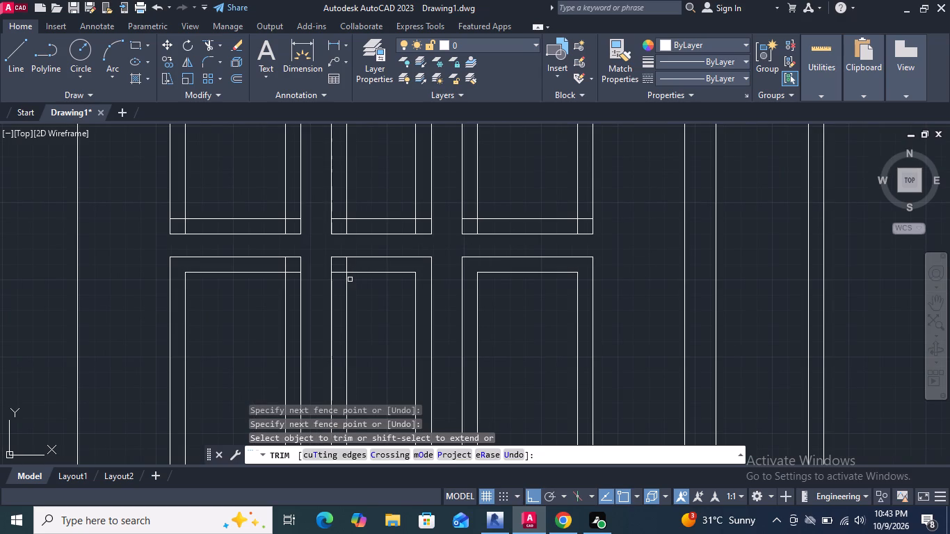
{"action": "scroll", "coordinate": [296, 293], "scroll_direction": "up", "scroll_amount": 1}
{"action": "scroll", "coordinate": [380, 254], "scroll_direction": "up", "scroll_amount": 2}
{"action": "left_click_drag", "start_coordinate": [389, 245], "coordinate": [337, 282]}
{"action": "left_click_drag", "start_coordinate": [100, 241], "coordinate": [148, 307]}
Trim the overlapping lines at both bottom corners of the left, middle and right panes directly above this bar.
{"action": "scroll", "coordinate": [186, 310], "scroll_direction": "down", "scroll_amount": 4}
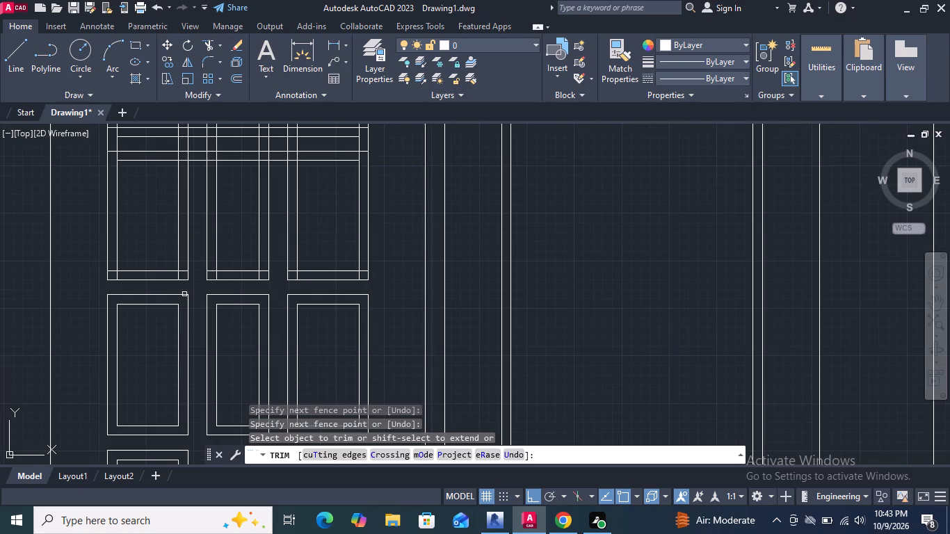
{"action": "scroll", "coordinate": [184, 281], "scroll_direction": "up", "scroll_amount": 4}
{"action": "left_click_drag", "start_coordinate": [181, 197], "coordinate": [134, 261]}
{"action": "left_click_drag", "start_coordinate": [361, 209], "coordinate": [397, 256]}
{"action": "left_click_drag", "start_coordinate": [691, 209], "coordinate": [611, 251]}
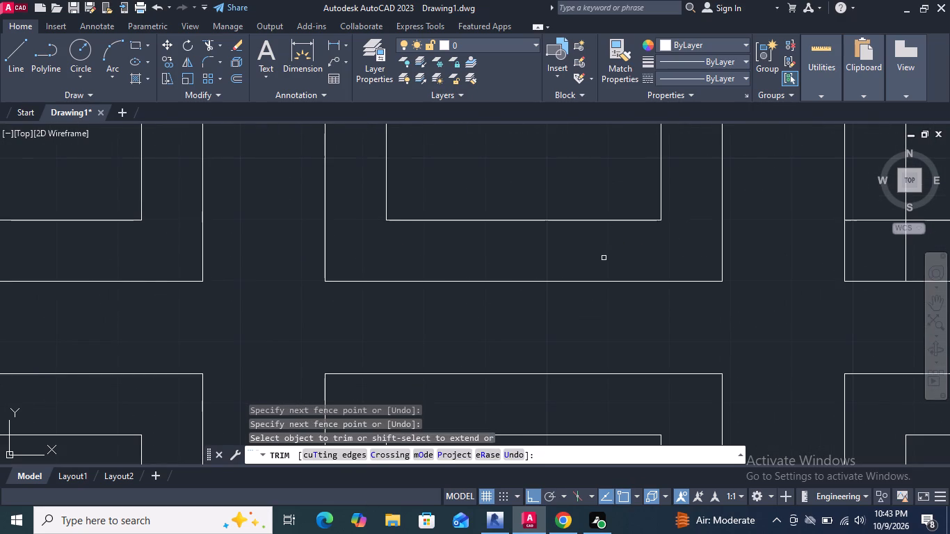
{"action": "scroll", "coordinate": [603, 259], "scroll_direction": "down", "scroll_amount": 3}
{"action": "scroll", "coordinate": [682, 247], "scroll_direction": "up", "scroll_amount": 4}
{"action": "left_click_drag", "start_coordinate": [590, 236], "coordinate": [635, 310]}
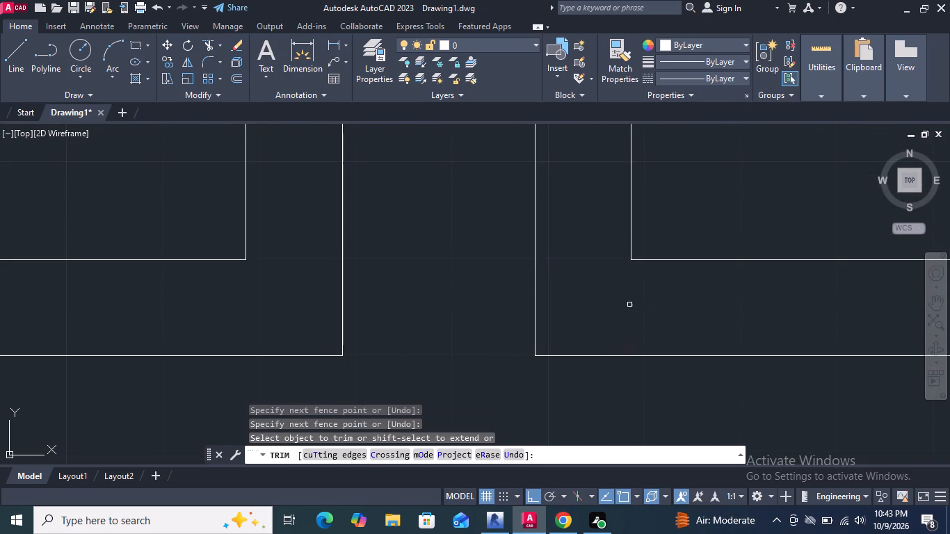
{"action": "scroll", "coordinate": [445, 272], "scroll_direction": "down", "scroll_amount": 4}
{"action": "scroll", "coordinate": [569, 269], "scroll_direction": "up", "scroll_amount": 4}
{"action": "left_click_drag", "start_coordinate": [621, 236], "coordinate": [565, 326]}
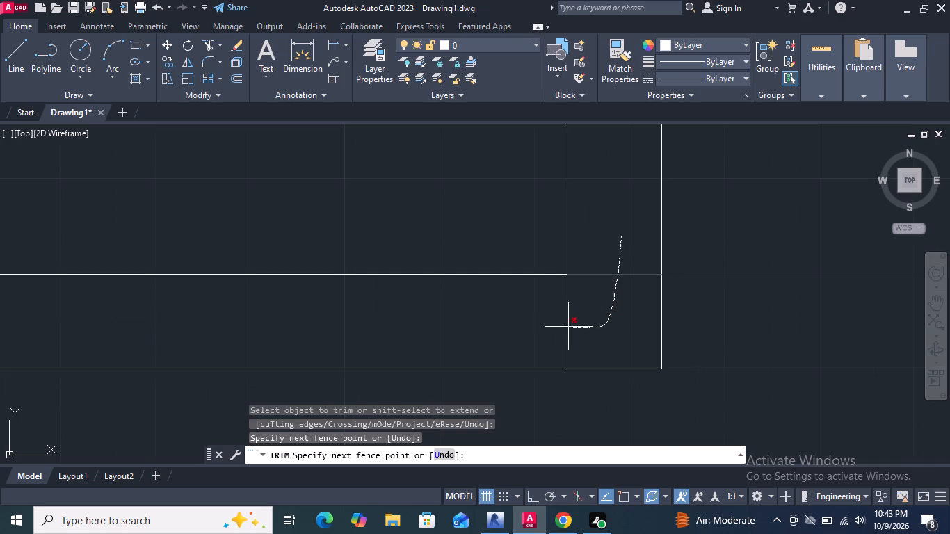
{"action": "left_click_drag", "start_coordinate": [565, 326], "coordinate": [555, 320]}
{"action": "scroll", "coordinate": [595, 288], "scroll_direction": "down", "scroll_amount": 5}
{"action": "scroll", "coordinate": [185, 289], "scroll_direction": "up", "scroll_amount": 4}
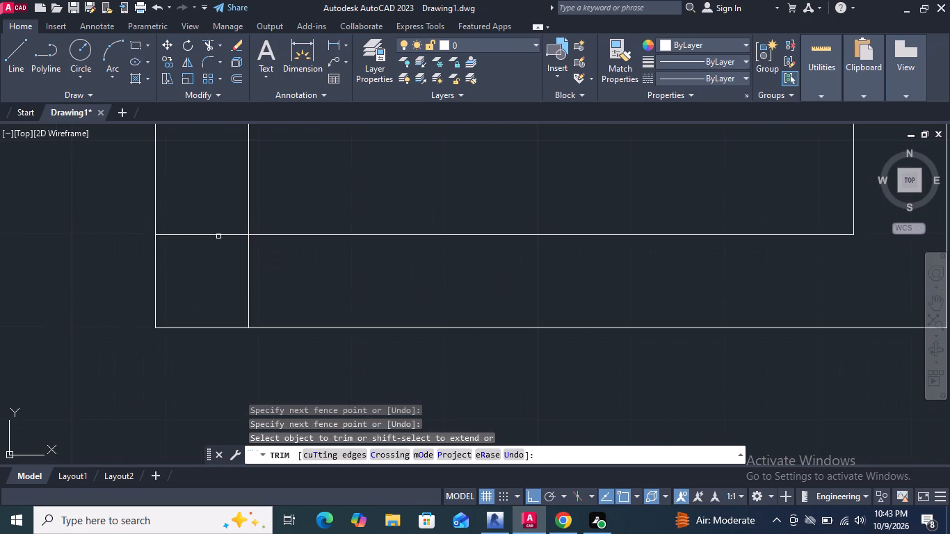
{"action": "left_click_drag", "start_coordinate": [216, 198], "coordinate": [295, 275]}
{"action": "scroll", "coordinate": [325, 334], "scroll_direction": "down", "scroll_amount": 7}
{"action": "scroll", "coordinate": [351, 268], "scroll_direction": "up", "scroll_amount": 4}
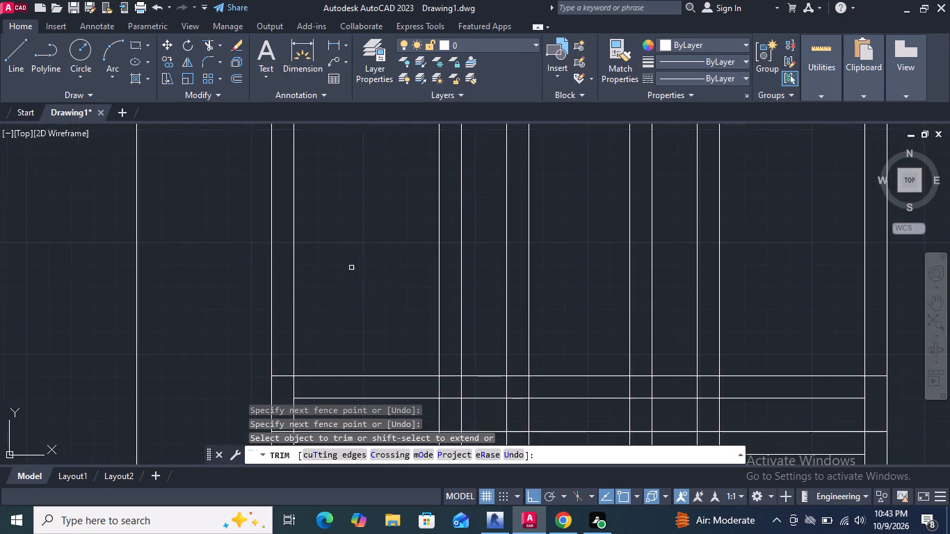
{"action": "scroll", "coordinate": [357, 239], "scroll_direction": "down", "scroll_amount": 1}
{"action": "key", "text": "Escape"}
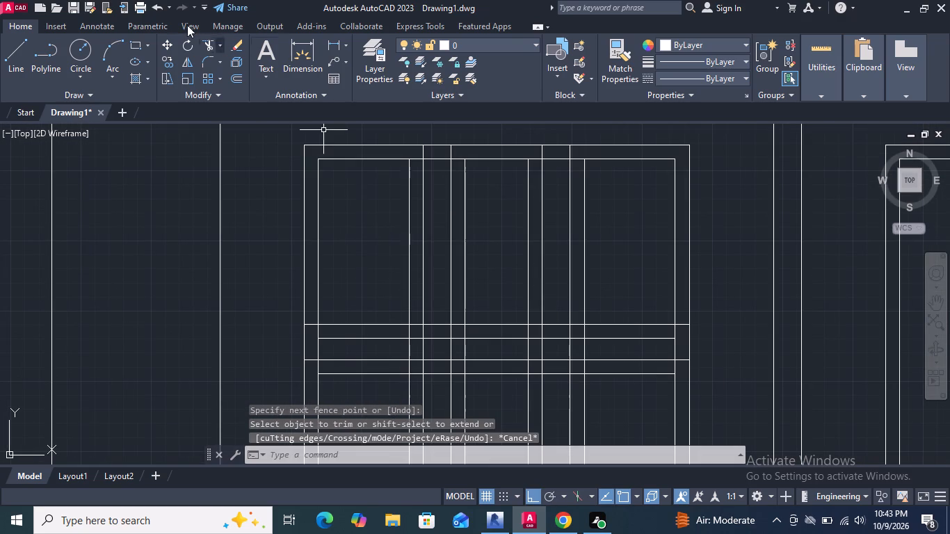
Extend the two shorter horizontal lines of the next bar up to the panel's outer vertical lines at both ends.
{"action": "left_click", "coordinate": [217, 43]}
{"action": "left_click", "coordinate": [232, 96]}
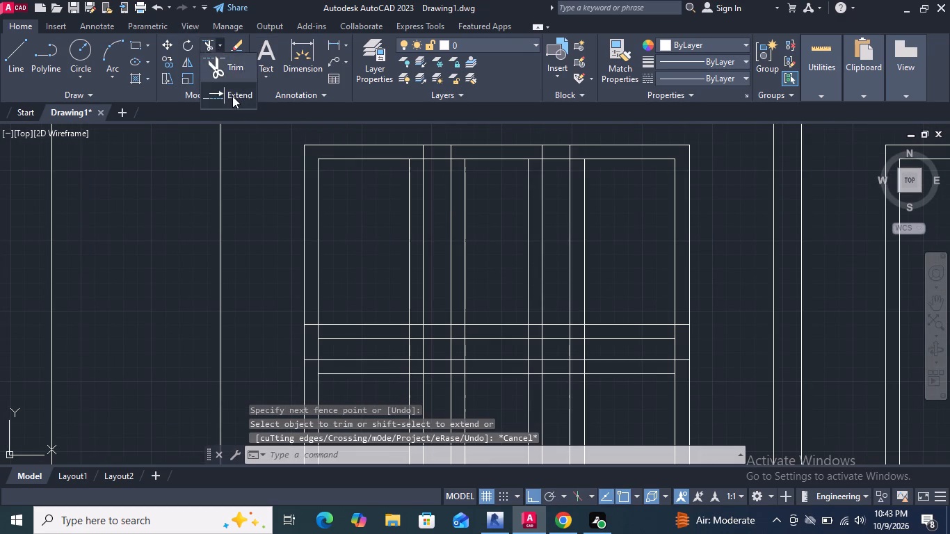
{"action": "scroll", "coordinate": [357, 284], "scroll_direction": "down", "scroll_amount": 2}
{"action": "scroll", "coordinate": [352, 321], "scroll_direction": "up", "scroll_amount": 3}
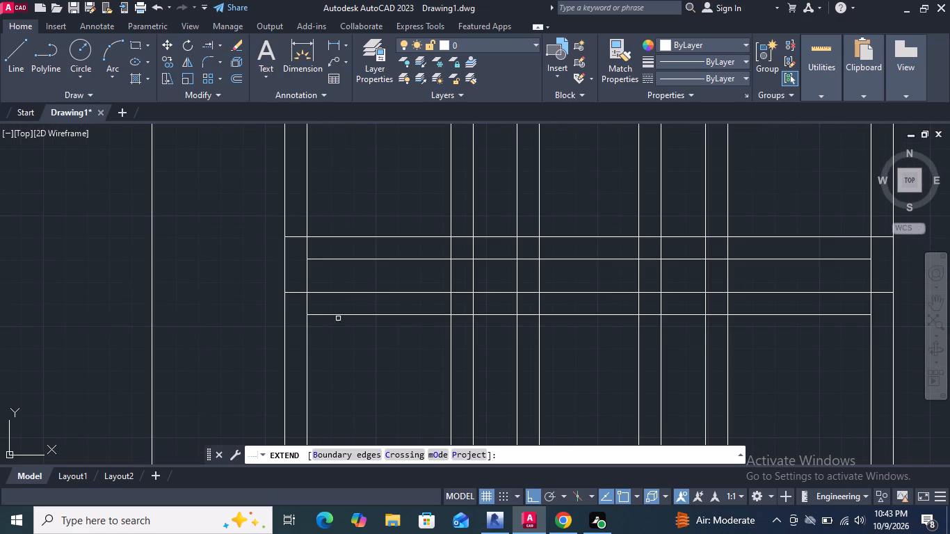
{"action": "left_click", "coordinate": [326, 316]}
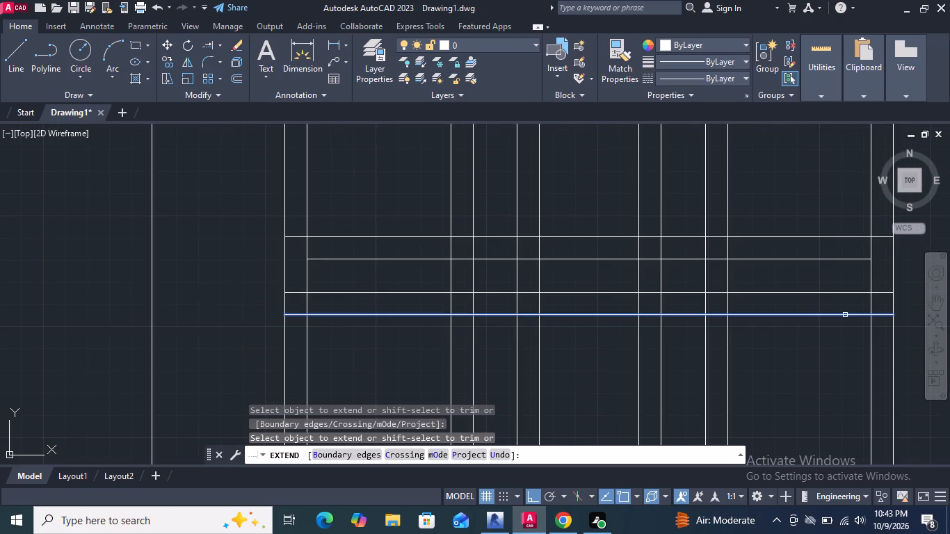
{"action": "left_click", "coordinate": [845, 316]}
{"action": "scroll", "coordinate": [242, 214], "scroll_direction": "down", "scroll_amount": 1}
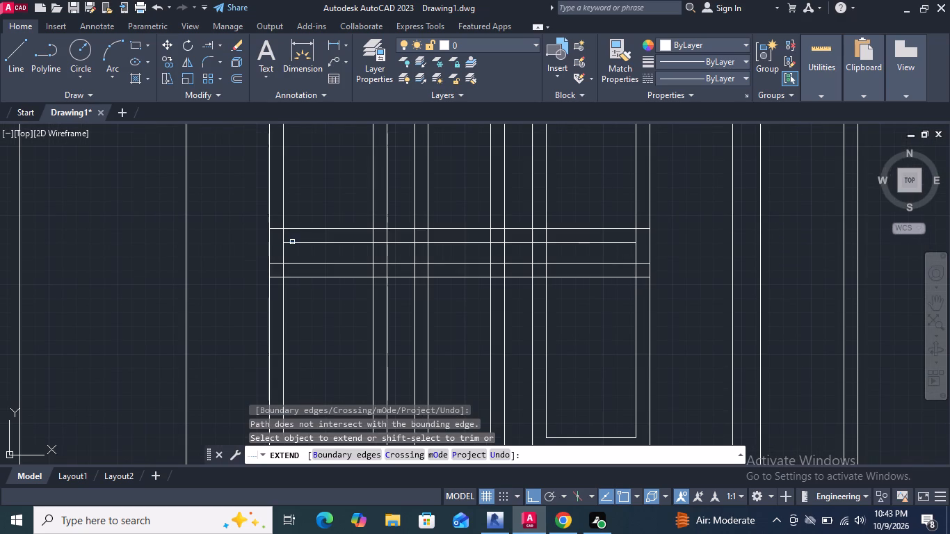
{"action": "left_click", "coordinate": [292, 242]}
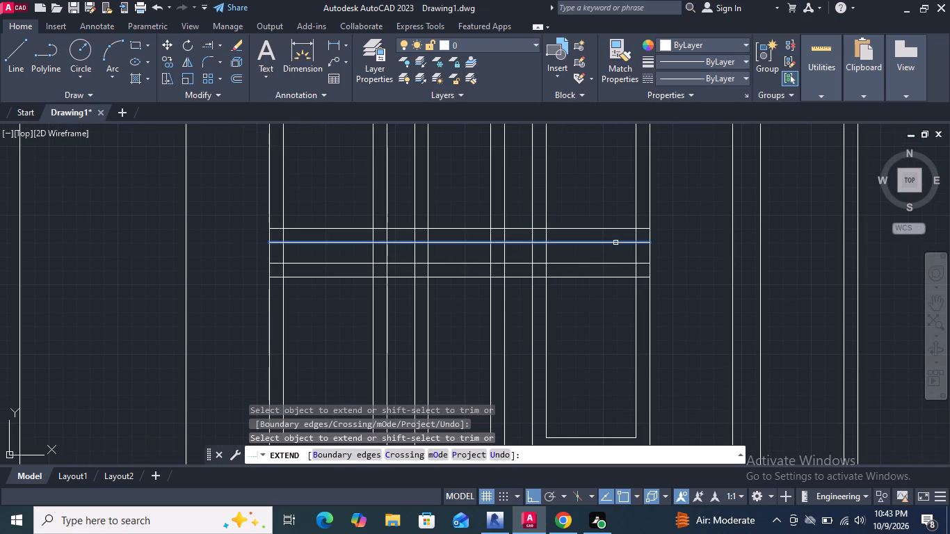
{"action": "left_click", "coordinate": [615, 243]}
{"action": "key", "text": "Escape"}
Trim the two left border lines between this bar's middle lines, plus the overlaps at both top corners of the left pane below.
{"action": "left_click", "coordinate": [221, 44]}
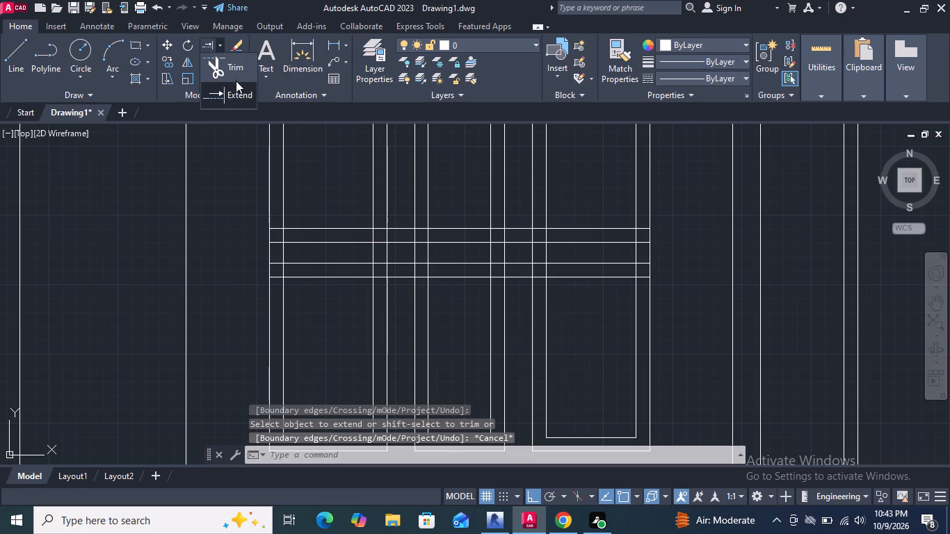
{"action": "left_click", "coordinate": [236, 72]}
{"action": "scroll", "coordinate": [282, 296], "scroll_direction": "up", "scroll_amount": 3}
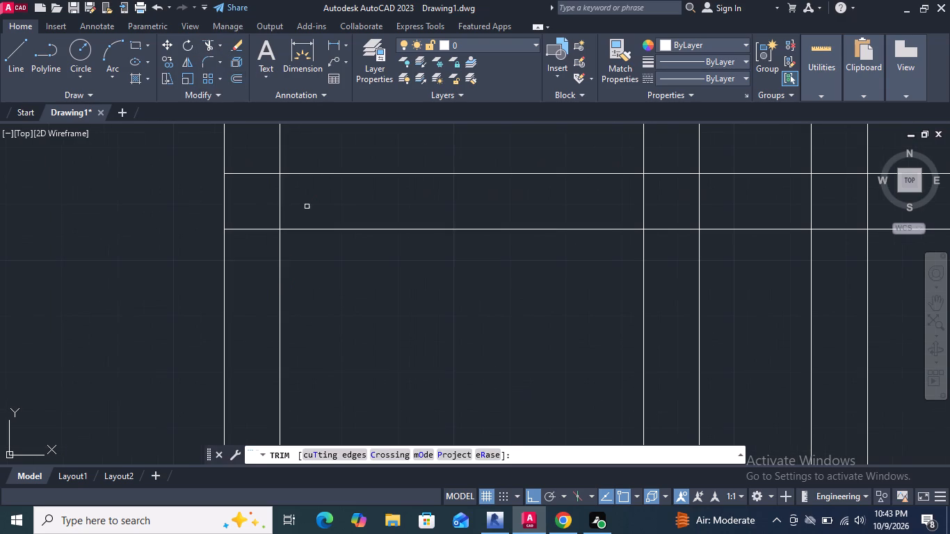
{"action": "left_click_drag", "start_coordinate": [307, 205], "coordinate": [251, 243]}
{"action": "scroll", "coordinate": [251, 243], "scroll_direction": "down", "scroll_amount": 2}
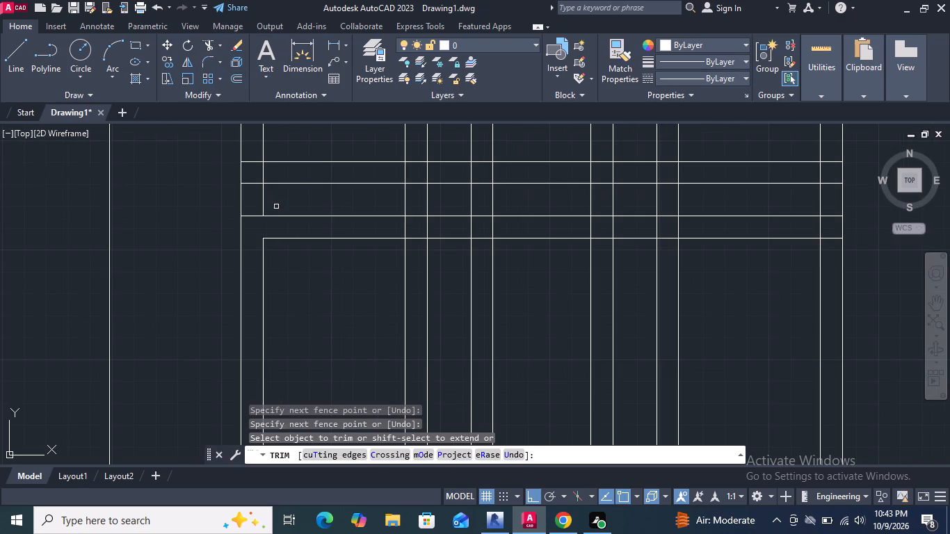
{"action": "left_click_drag", "start_coordinate": [276, 203], "coordinate": [226, 204]}
{"action": "scroll", "coordinate": [405, 248], "scroll_direction": "up", "scroll_amount": 3}
{"action": "left_click_drag", "start_coordinate": [376, 173], "coordinate": [440, 273]}
Trim this bar's two lower lines across the left-middle column gap, and the four adjoining vertical lines between the bar's two middle lines.
{"action": "scroll", "coordinate": [330, 298], "scroll_direction": "down", "scroll_amount": 3}
{"action": "left_click_drag", "start_coordinate": [392, 238], "coordinate": [379, 307]}
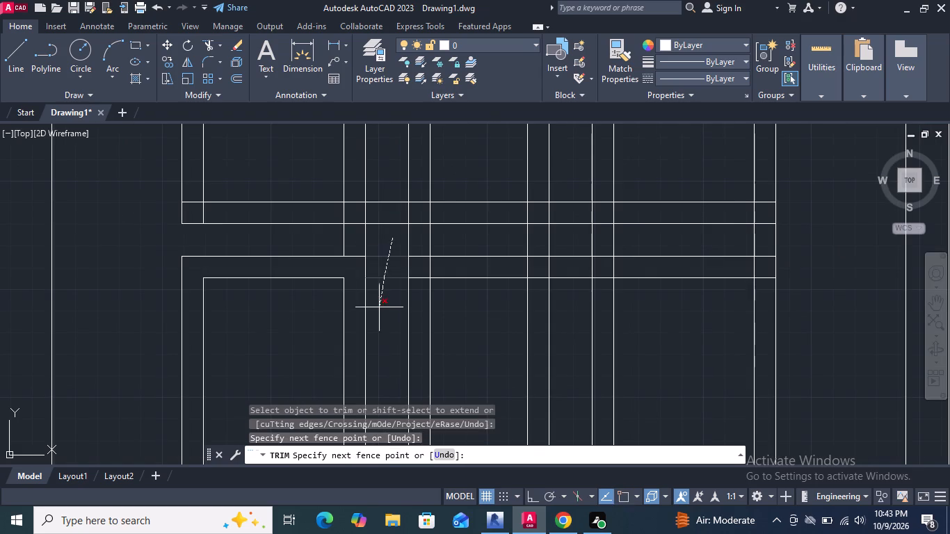
{"action": "left_click_drag", "start_coordinate": [379, 307], "coordinate": [379, 309]}
{"action": "left_click_drag", "start_coordinate": [381, 243], "coordinate": [327, 244]}
{"action": "left_click_drag", "start_coordinate": [445, 236], "coordinate": [398, 241]}
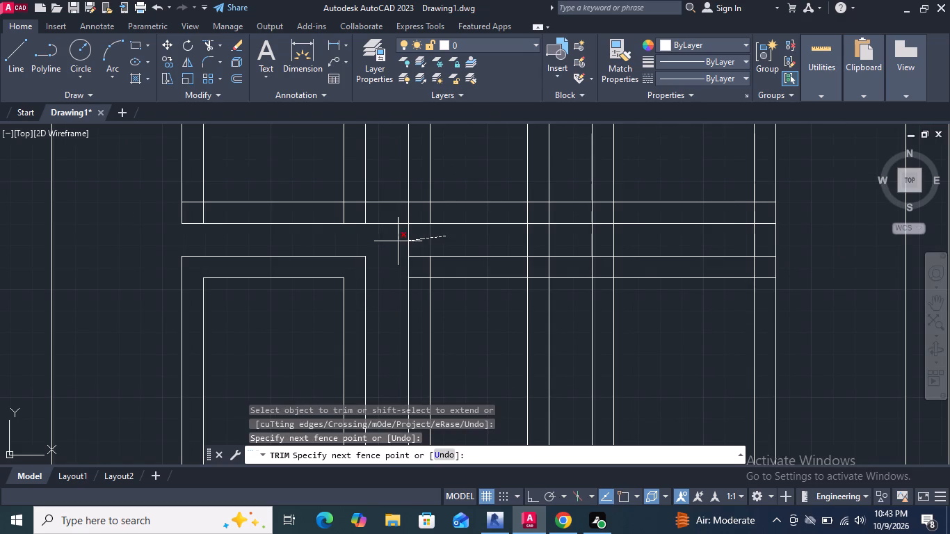
{"action": "left_click_drag", "start_coordinate": [398, 241], "coordinate": [396, 241]}
Trim the top corners of the middle pane below, the bar's lower lines across the middle-right gap, and the adjoining verticals between its middle lines.
{"action": "scroll", "coordinate": [430, 284], "scroll_direction": "up", "scroll_amount": 2}
{"action": "left_click_drag", "start_coordinate": [445, 241], "coordinate": [392, 289]}
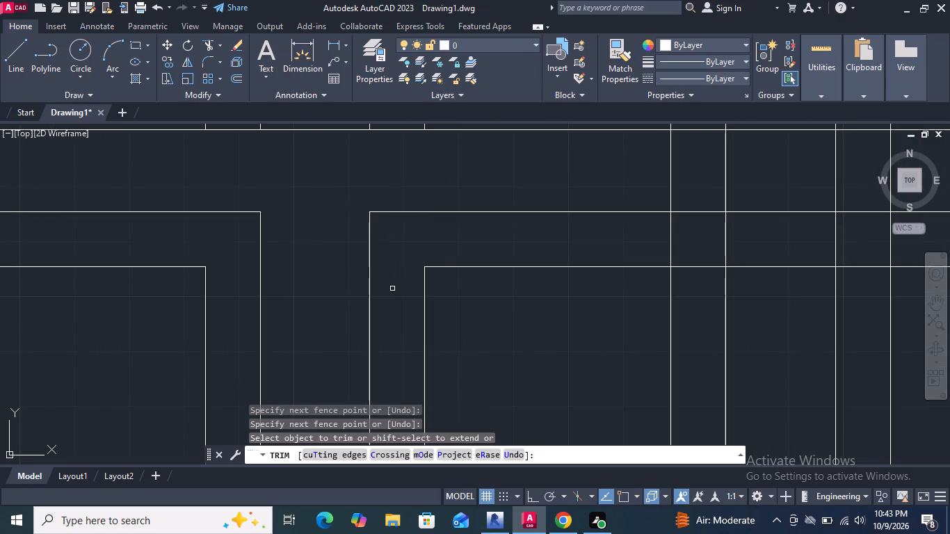
{"action": "scroll", "coordinate": [389, 289], "scroll_direction": "down", "scroll_amount": 3}
{"action": "scroll", "coordinate": [488, 274], "scroll_direction": "up", "scroll_amount": 1}
{"action": "left_click_drag", "start_coordinate": [473, 249], "coordinate": [472, 331]}
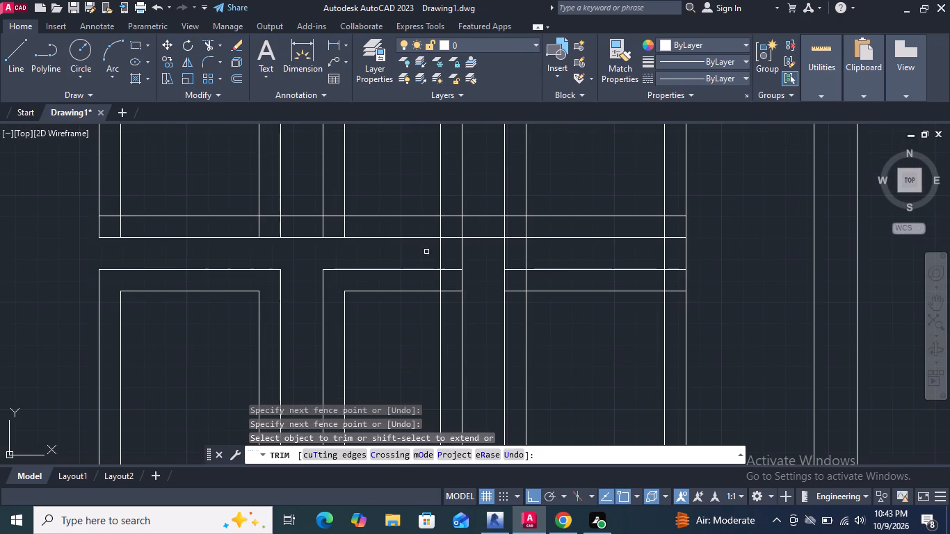
{"action": "left_click_drag", "start_coordinate": [425, 250], "coordinate": [552, 262]}
{"action": "scroll", "coordinate": [433, 287], "scroll_direction": "up", "scroll_amount": 3}
{"action": "left_click_drag", "start_coordinate": [448, 269], "coordinate": [485, 314]}
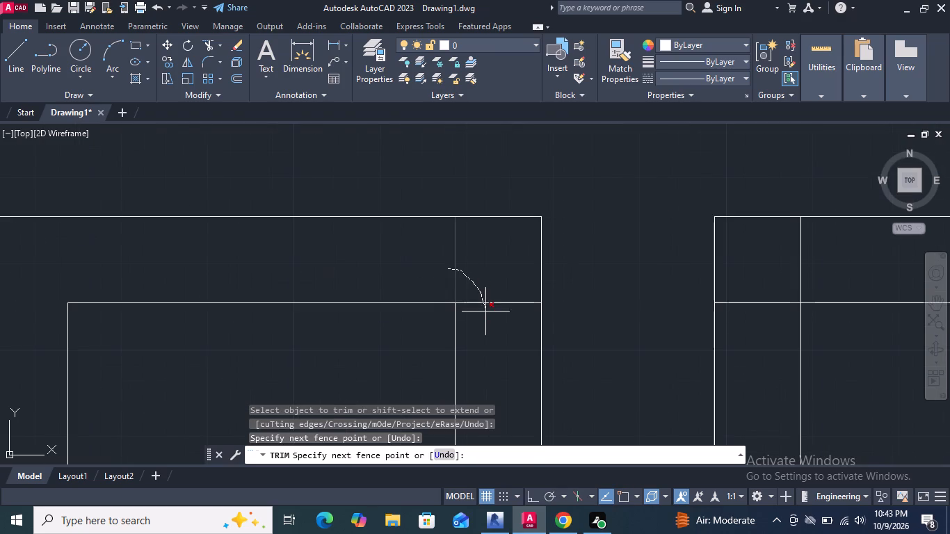
{"action": "left_click_drag", "start_coordinate": [485, 314], "coordinate": [485, 342]}
Trim the overlaps at both top corners of the right pane below, plus the two right border lines between this bar's middle lines.
{"action": "scroll", "coordinate": [410, 284], "scroll_direction": "down", "scroll_amount": 4}
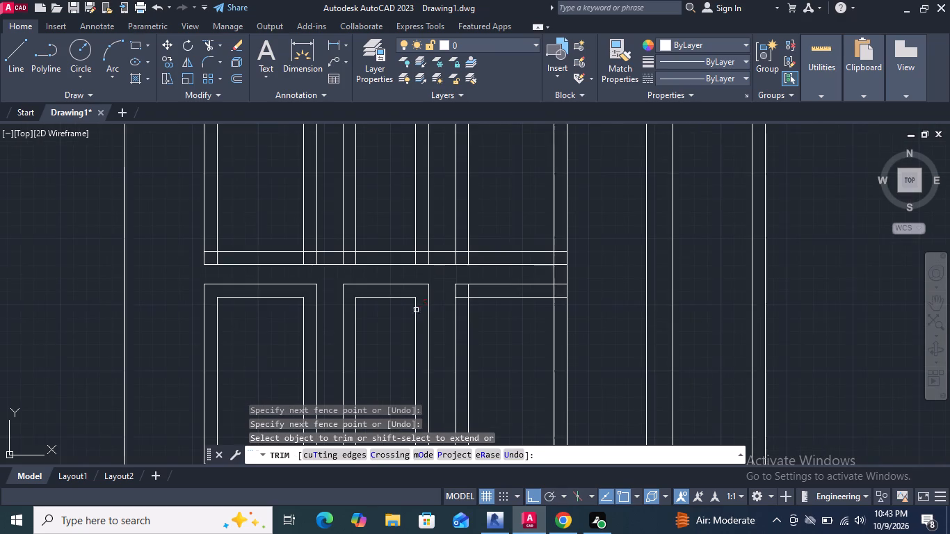
{"action": "scroll", "coordinate": [442, 292], "scroll_direction": "up", "scroll_amount": 3}
{"action": "left_click_drag", "start_coordinate": [560, 285], "coordinate": [493, 331]}
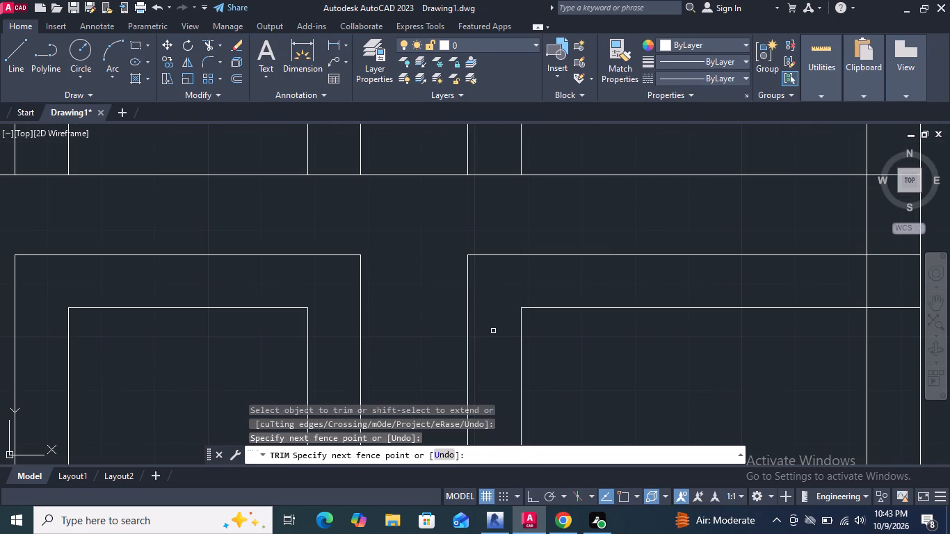
{"action": "scroll", "coordinate": [473, 309], "scroll_direction": "down", "scroll_amount": 2}
{"action": "left_click_drag", "start_coordinate": [684, 277], "coordinate": [601, 270]}
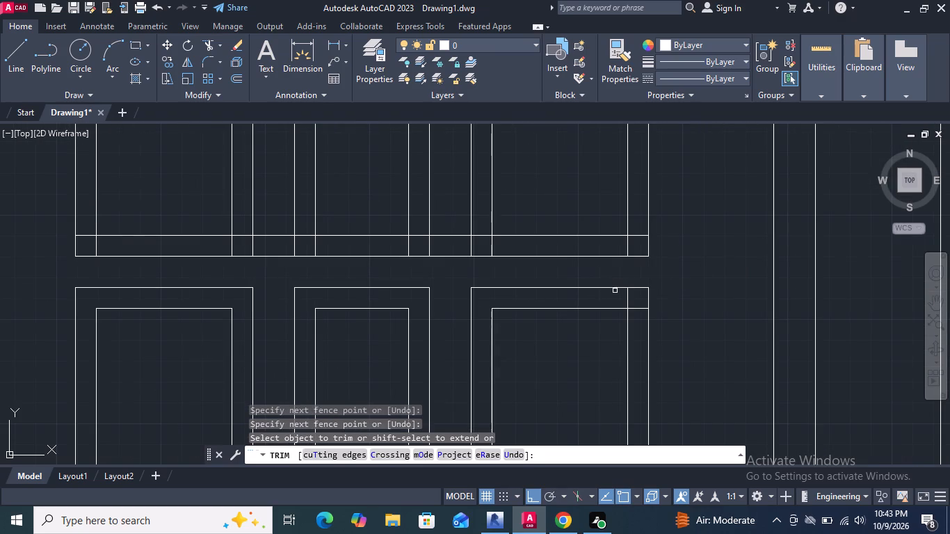
{"action": "scroll", "coordinate": [641, 310], "scroll_direction": "up", "scroll_amount": 3}
{"action": "left_click_drag", "start_coordinate": [555, 265], "coordinate": [622, 332]}
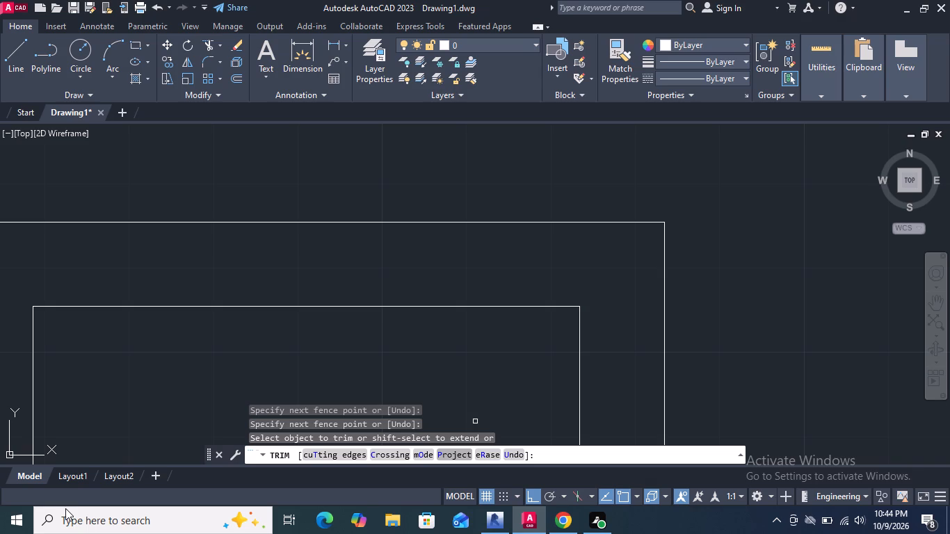
Trim the overlapping lines at both bottom corners of the right pane above this bar.
{"action": "scroll", "coordinate": [437, 368], "scroll_direction": "down", "scroll_amount": 4}
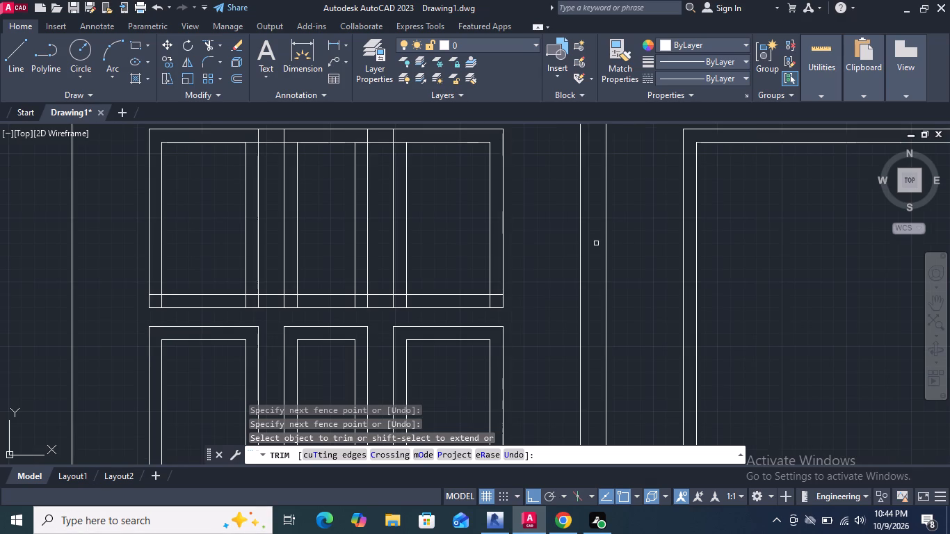
{"action": "scroll", "coordinate": [501, 309], "scroll_direction": "up", "scroll_amount": 2}
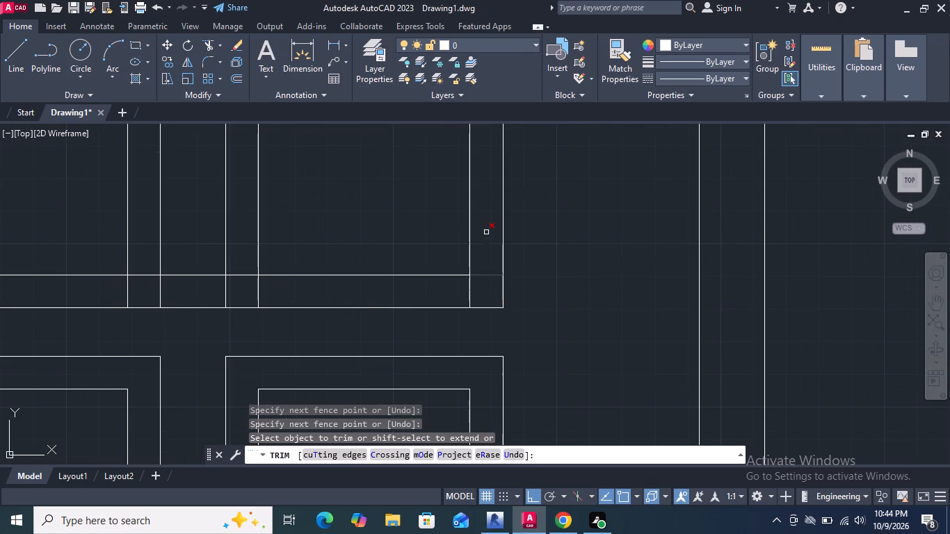
{"action": "left_click_drag", "start_coordinate": [488, 255], "coordinate": [468, 298]}
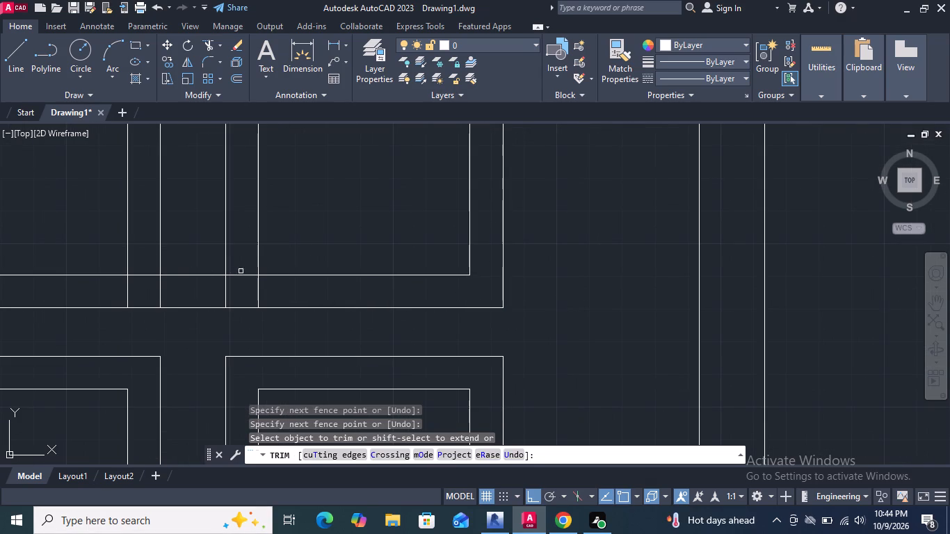
{"action": "left_click_drag", "start_coordinate": [250, 264], "coordinate": [275, 302]}
Trim this bar's two upper lines across both column gaps, plus the overlaps at both bottom corners of the middle pane above.
{"action": "left_click_drag", "start_coordinate": [203, 259], "coordinate": [203, 343]}
{"action": "scroll", "coordinate": [152, 288], "scroll_direction": "up", "scroll_amount": 1}
{"action": "left_click_drag", "start_coordinate": [144, 254], "coordinate": [128, 306]}
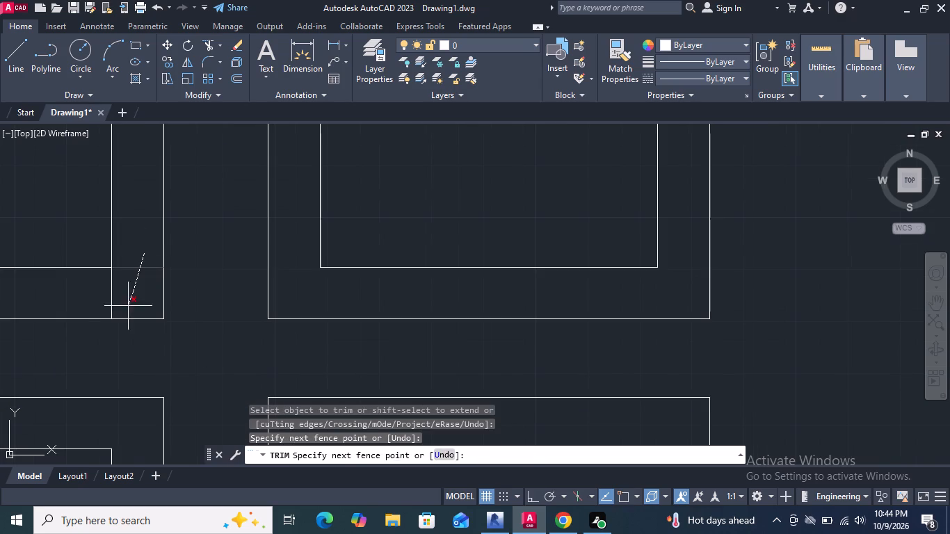
{"action": "left_click_drag", "start_coordinate": [128, 306], "coordinate": [101, 305]}
{"action": "scroll", "coordinate": [180, 317], "scroll_direction": "down", "scroll_amount": 4}
{"action": "scroll", "coordinate": [113, 326], "scroll_direction": "up", "scroll_amount": 4}
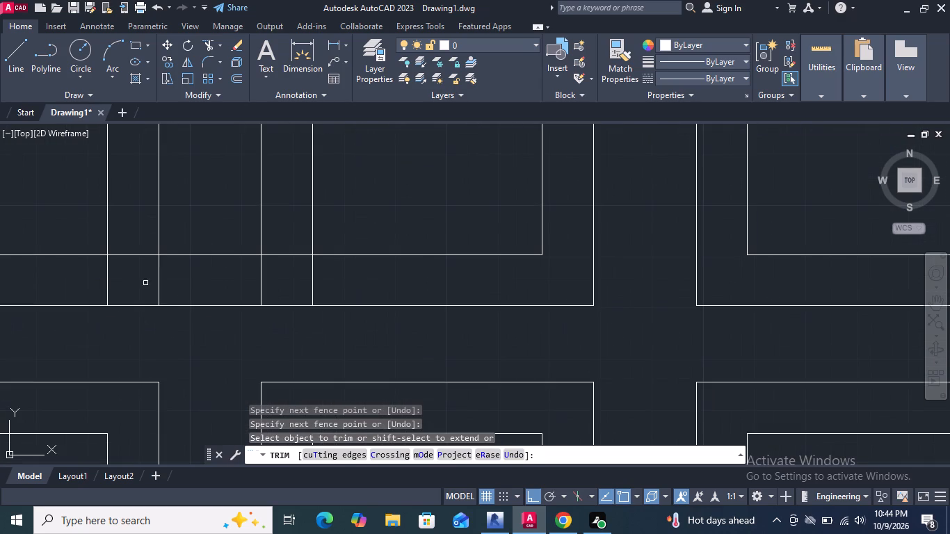
{"action": "left_click_drag", "start_coordinate": [211, 224], "coordinate": [209, 324]}
{"action": "left_click_drag", "start_coordinate": [277, 236], "coordinate": [414, 305]}
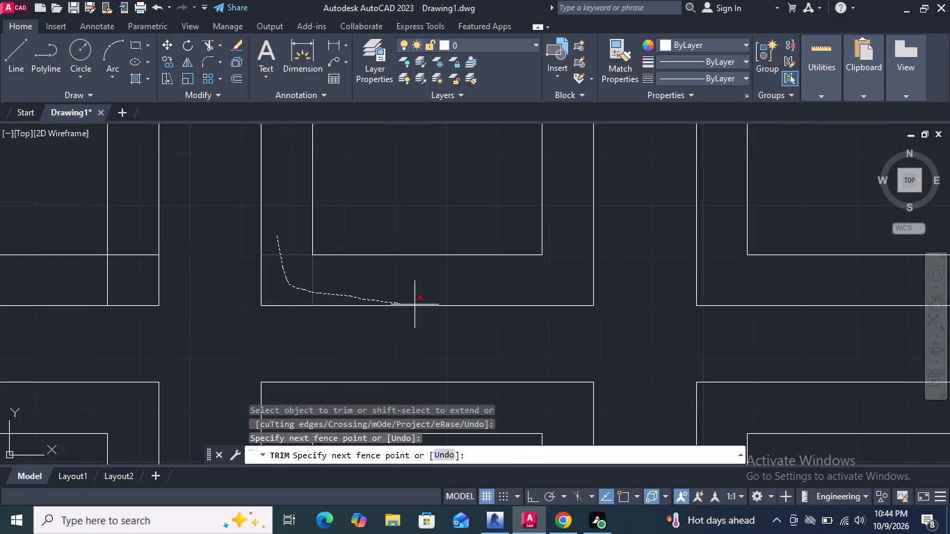
{"action": "left_click_drag", "start_coordinate": [414, 305], "coordinate": [414, 300]}
Trim the overlapping lines at both bottom corners of the left pane above this bar.
{"action": "scroll", "coordinate": [240, 294], "scroll_direction": "down", "scroll_amount": 2}
{"action": "scroll", "coordinate": [198, 288], "scroll_direction": "up", "scroll_amount": 3}
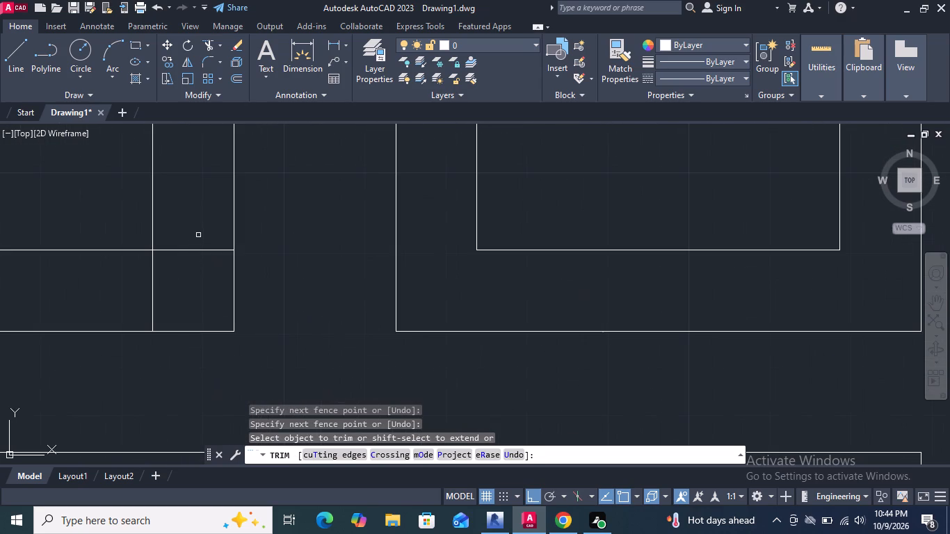
{"action": "left_click_drag", "start_coordinate": [198, 236], "coordinate": [131, 286]}
{"action": "scroll", "coordinate": [284, 298], "scroll_direction": "down", "scroll_amount": 4}
{"action": "scroll", "coordinate": [184, 300], "scroll_direction": "up", "scroll_amount": 4}
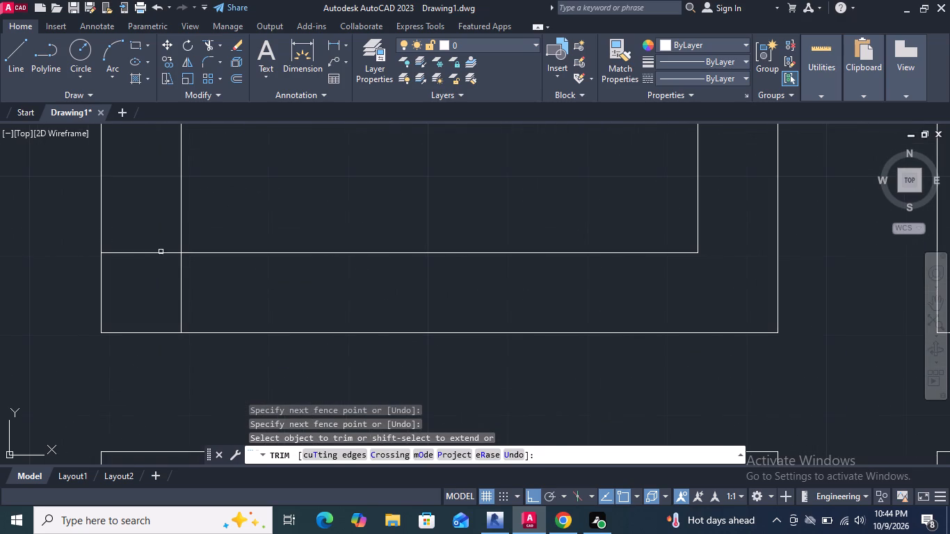
{"action": "left_click_drag", "start_coordinate": [160, 228], "coordinate": [207, 311]}
In the top row, trim the two horizontal lines across the left-middle gap and the overlaps at the corners on either side.
{"action": "scroll", "coordinate": [275, 394], "scroll_direction": "down", "scroll_amount": 4}
{"action": "scroll", "coordinate": [369, 220], "scroll_direction": "up", "scroll_amount": 1}
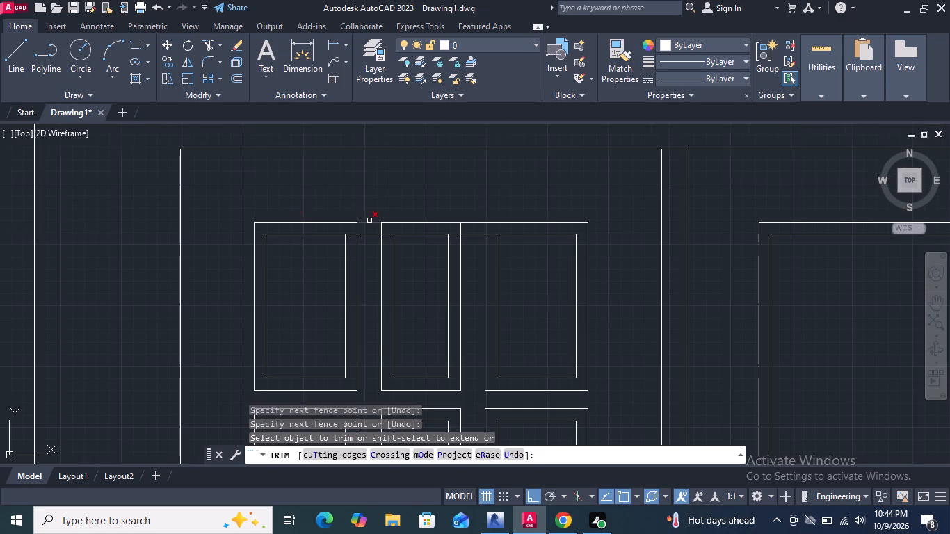
{"action": "scroll", "coordinate": [369, 220], "scroll_direction": "up", "scroll_amount": 2}
{"action": "left_click_drag", "start_coordinate": [353, 202], "coordinate": [339, 312]}
{"action": "left_click_drag", "start_coordinate": [298, 264], "coordinate": [293, 300]}
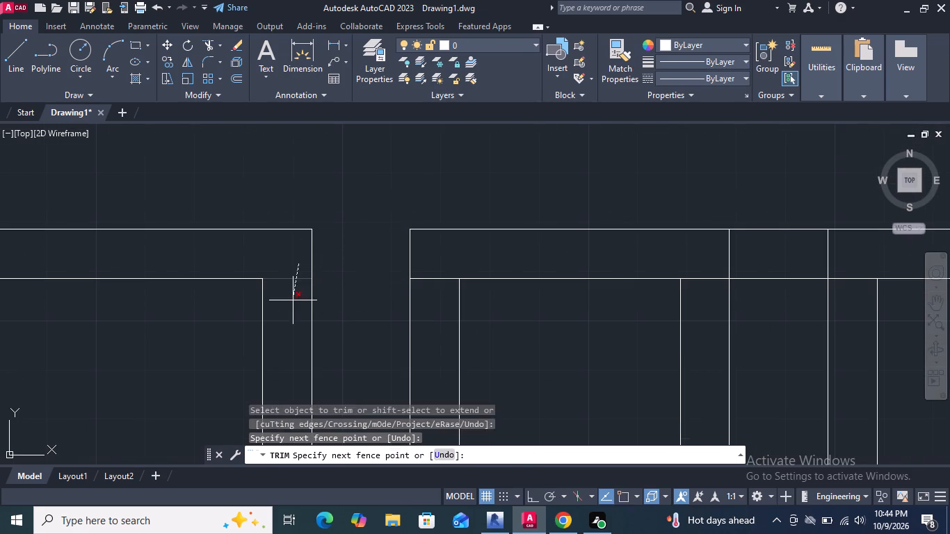
{"action": "left_click_drag", "start_coordinate": [293, 300], "coordinate": [293, 301]}
{"action": "left_click_drag", "start_coordinate": [428, 263], "coordinate": [419, 321]}
In the top row, trim the two horizontal lines across the middle-right gap and the overlaps at the corners on either side.
{"action": "scroll", "coordinate": [353, 279], "scroll_direction": "down", "scroll_amount": 3}
{"action": "scroll", "coordinate": [462, 282], "scroll_direction": "up", "scroll_amount": 2}
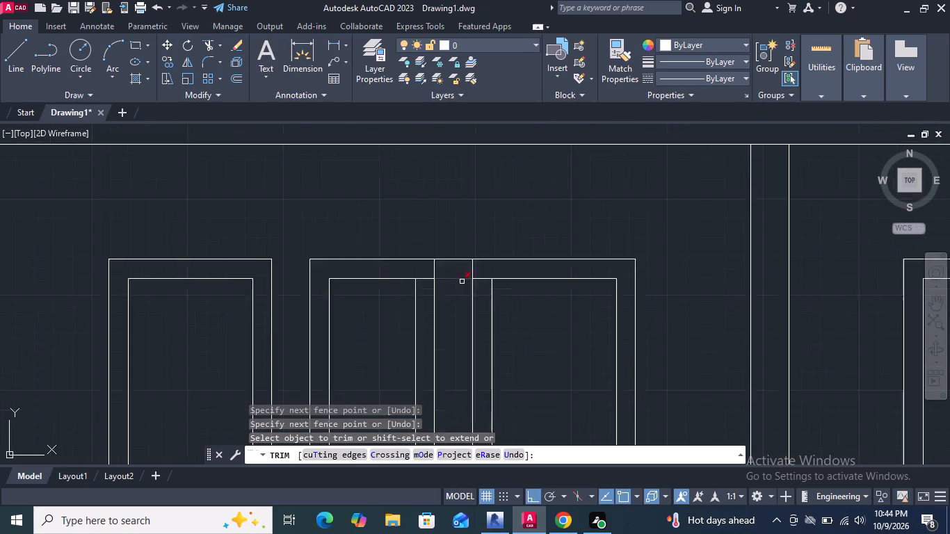
{"action": "scroll", "coordinate": [462, 282], "scroll_direction": "up", "scroll_amount": 1}
{"action": "left_click_drag", "start_coordinate": [435, 245], "coordinate": [414, 355]}
{"action": "left_click_drag", "start_coordinate": [442, 198], "coordinate": [442, 296]}
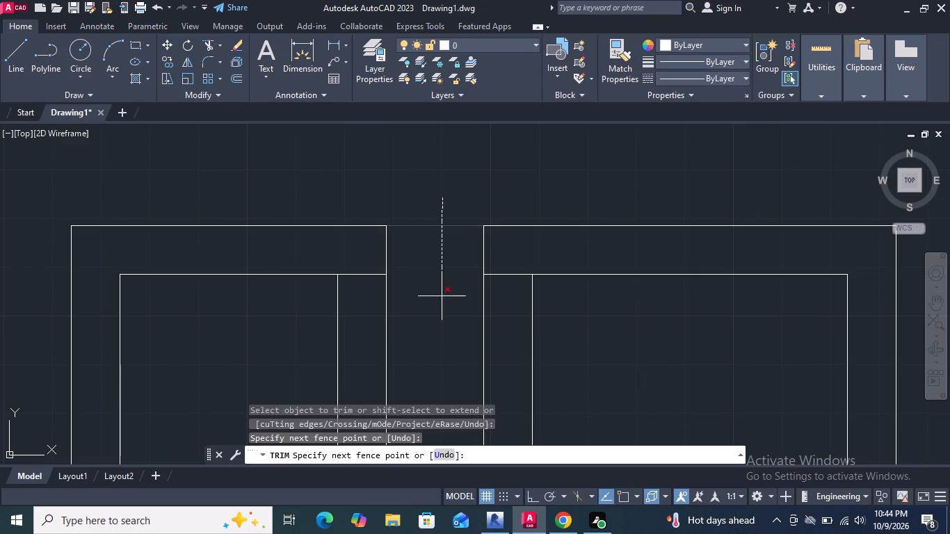
{"action": "left_click_drag", "start_coordinate": [442, 296], "coordinate": [441, 296]}
{"action": "left_click_drag", "start_coordinate": [347, 245], "coordinate": [374, 353]}
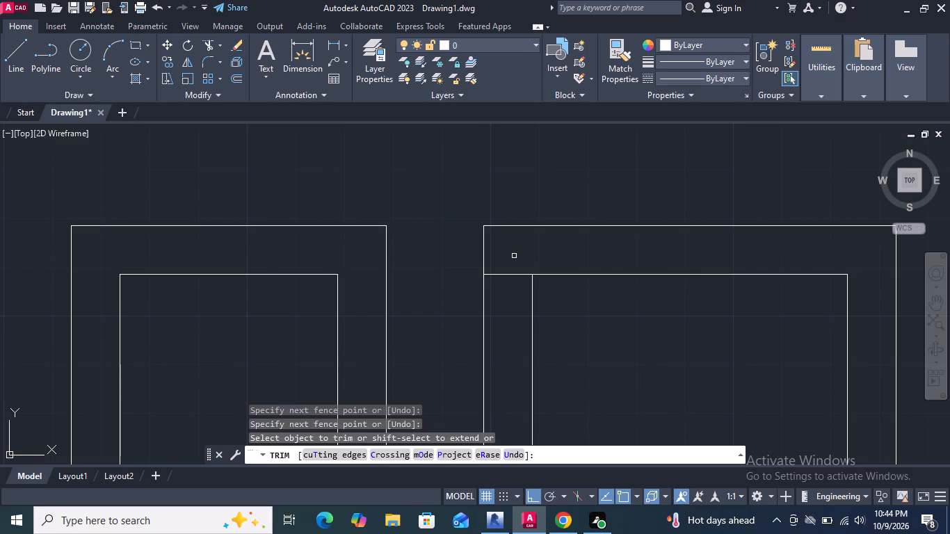
{"action": "left_click_drag", "start_coordinate": [514, 256], "coordinate": [502, 309]}
{"action": "key", "text": "Escape"}
{"action": "scroll", "coordinate": [497, 275], "scroll_direction": "down", "scroll_amount": 4}
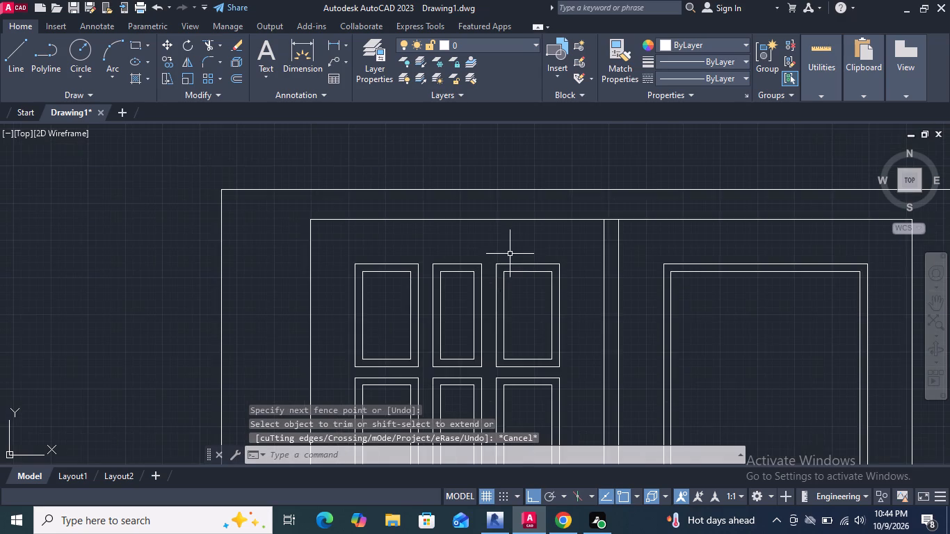
{"action": "scroll", "coordinate": [502, 261], "scroll_direction": "down", "scroll_amount": 3}
{"action": "middle_click_drag", "start_coordinate": [503, 310], "coordinate": [448, 243]}
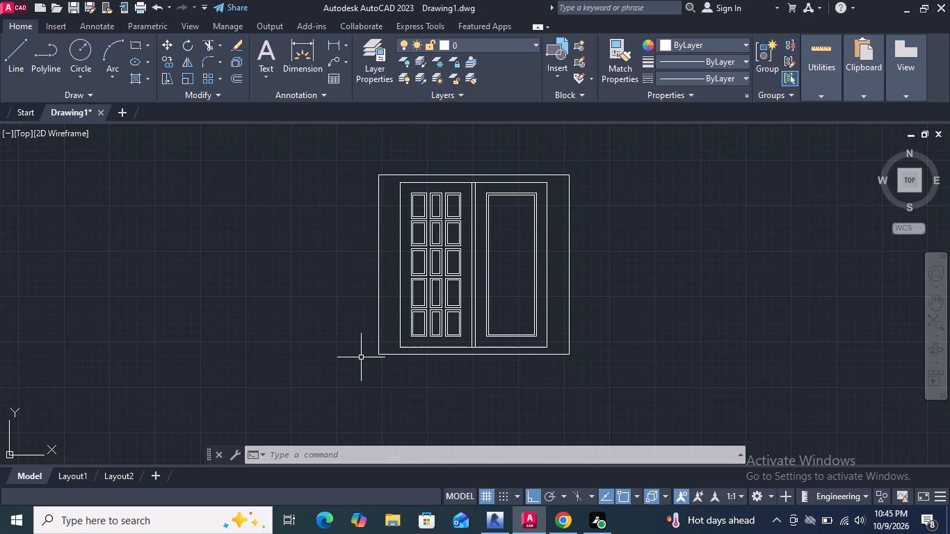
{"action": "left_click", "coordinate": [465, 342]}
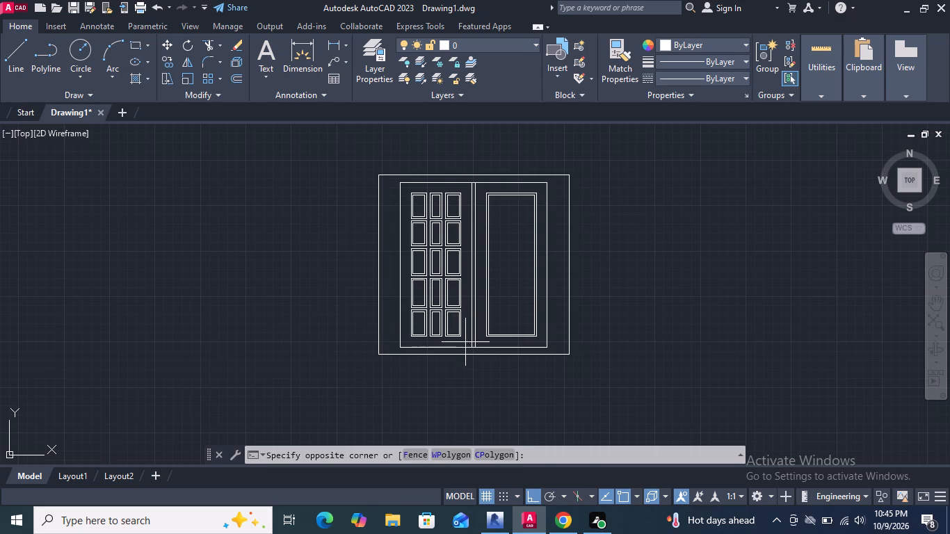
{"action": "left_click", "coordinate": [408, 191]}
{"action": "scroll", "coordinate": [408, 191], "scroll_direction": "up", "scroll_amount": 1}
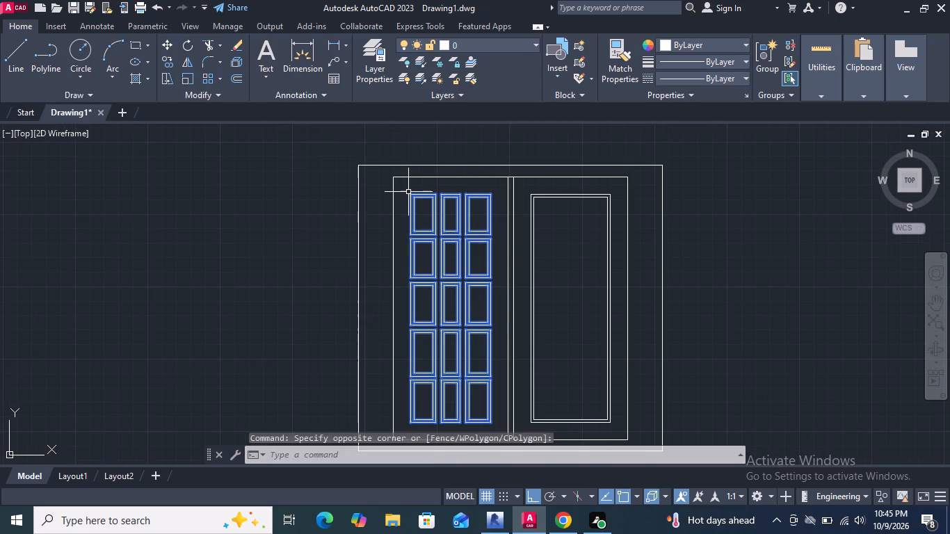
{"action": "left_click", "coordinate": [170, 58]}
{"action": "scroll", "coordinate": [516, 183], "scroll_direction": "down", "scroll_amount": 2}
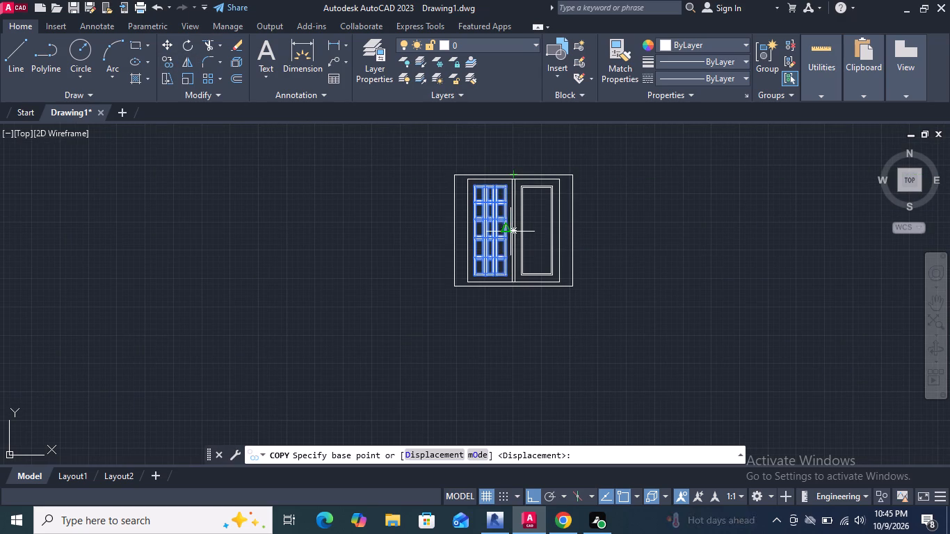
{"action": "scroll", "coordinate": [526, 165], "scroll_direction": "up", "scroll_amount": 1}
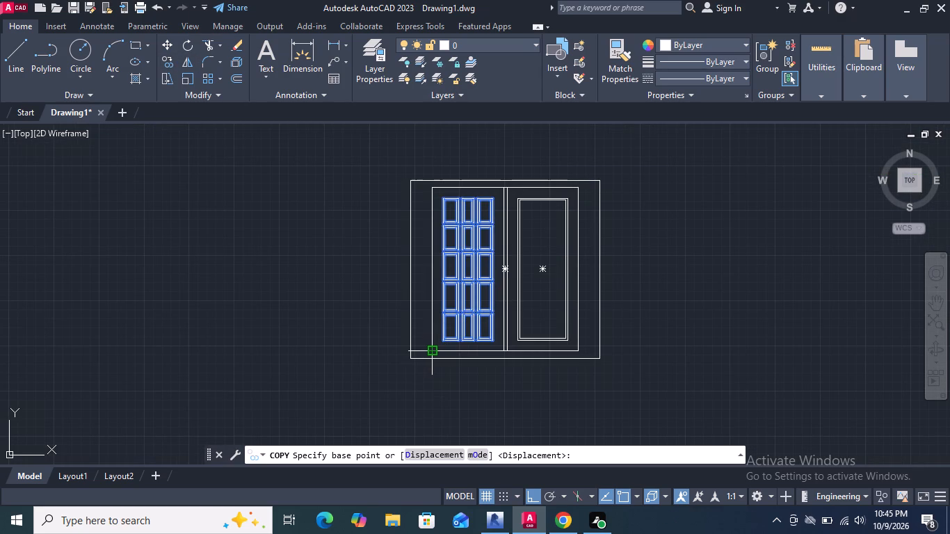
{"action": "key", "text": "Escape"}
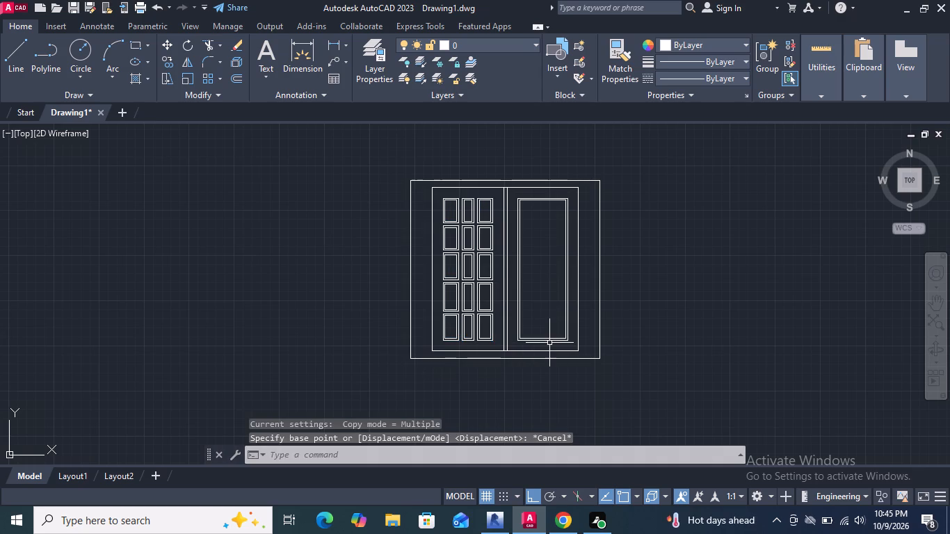
Erase the two nested rectangles inside the right panel.
{"action": "left_click", "coordinate": [549, 342]}
{"action": "left_click", "coordinate": [547, 339]}
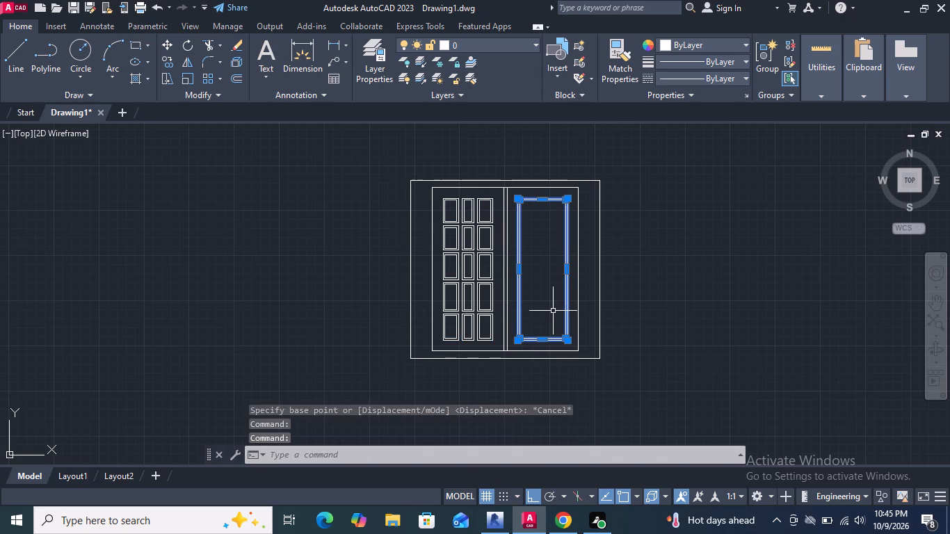
{"action": "key", "text": "Delete"}
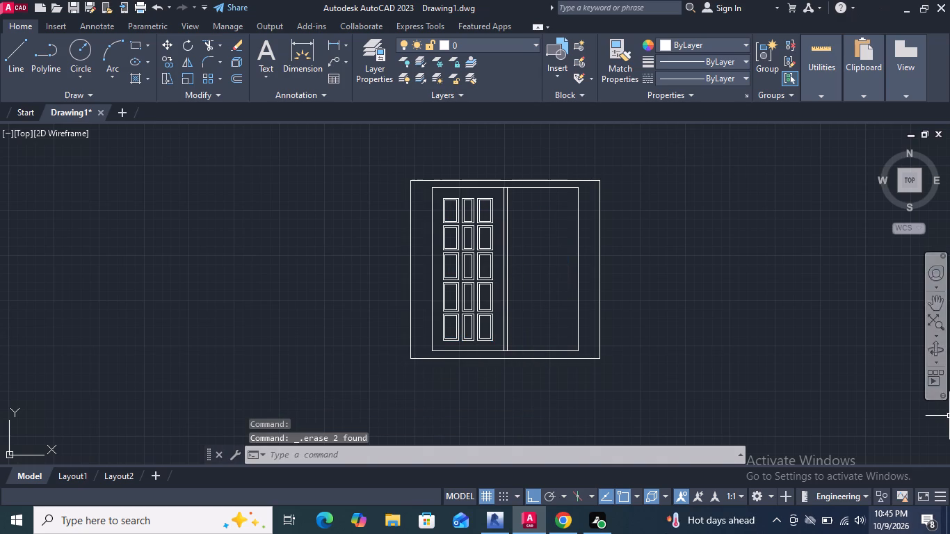
Mirror all the left panel's panes into the right panel about the frame's vertical centerline, keeping the originals.
{"action": "left_click_drag", "start_coordinate": [498, 344], "coordinate": [456, 254]}
{"action": "key", "text": "Escape"}
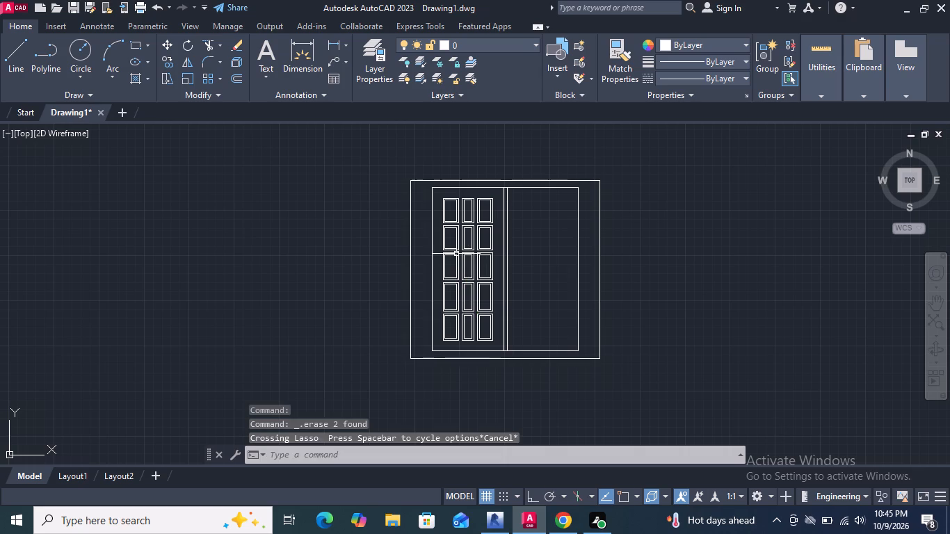
{"action": "left_click_drag", "start_coordinate": [497, 343], "coordinate": [497, 335]}
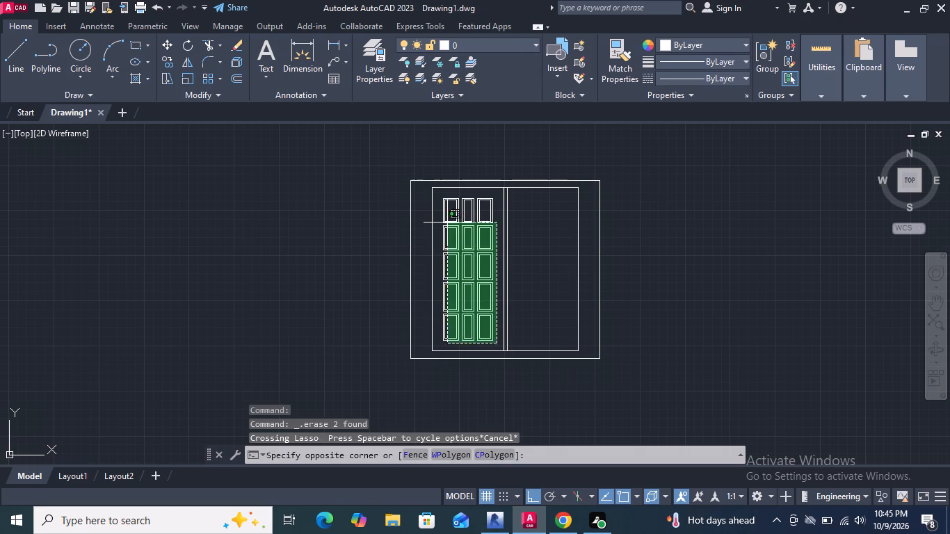
{"action": "left_click", "coordinate": [439, 193]}
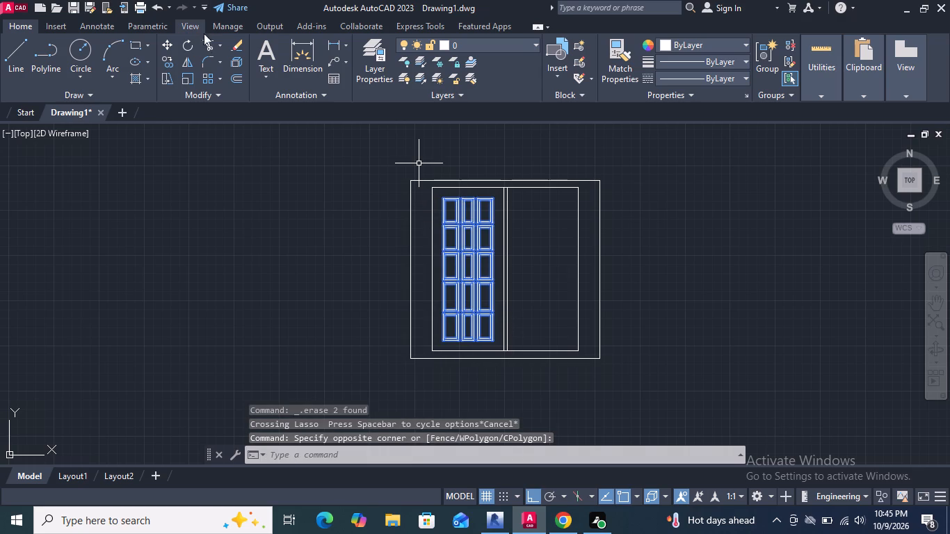
{"action": "left_click", "coordinate": [189, 66]}
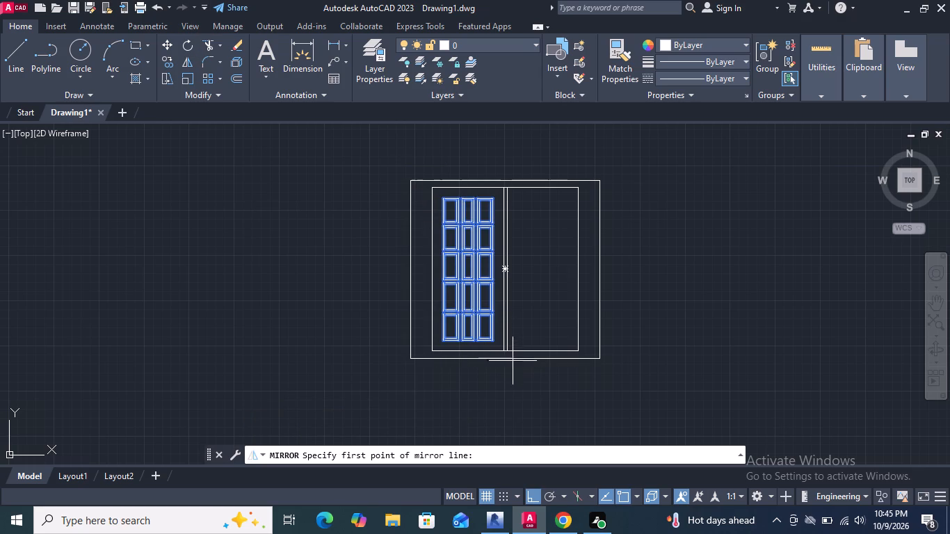
{"action": "left_click", "coordinate": [502, 359]}
{"action": "left_click", "coordinate": [502, 381]}
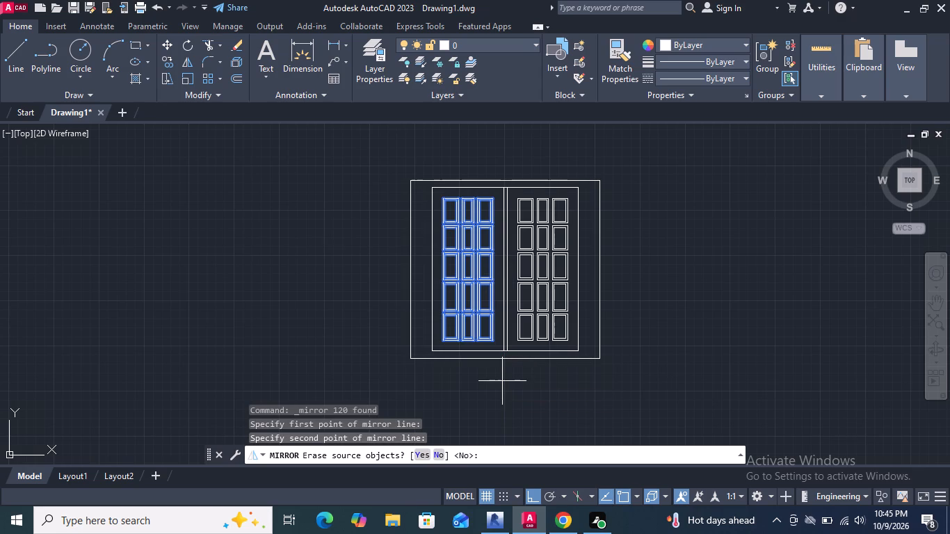
{"action": "key", "text": "Return"}
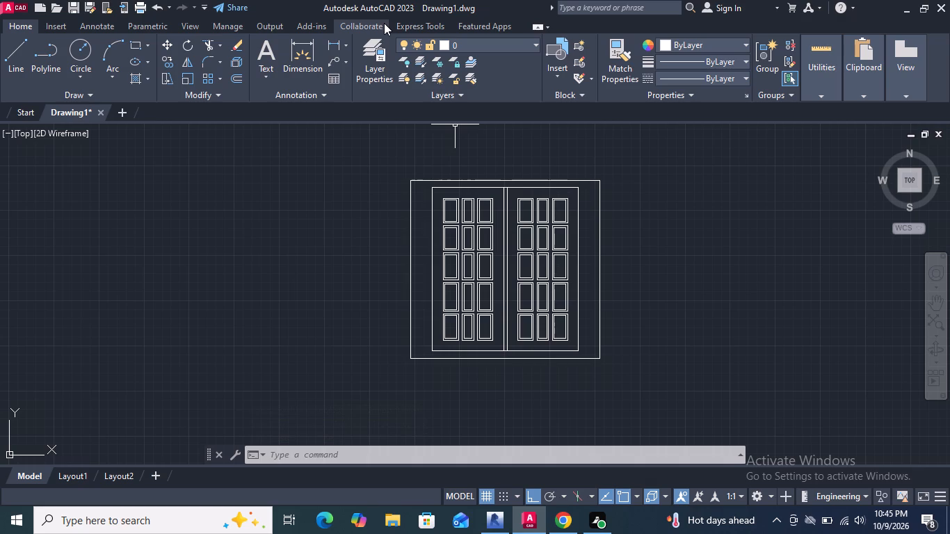
Draw a circle centered on the midpoint of the outer frame's top edge, with its radius reaching the frame's top corner.
{"action": "scroll", "coordinate": [222, 330], "scroll_direction": "down", "scroll_amount": 2}
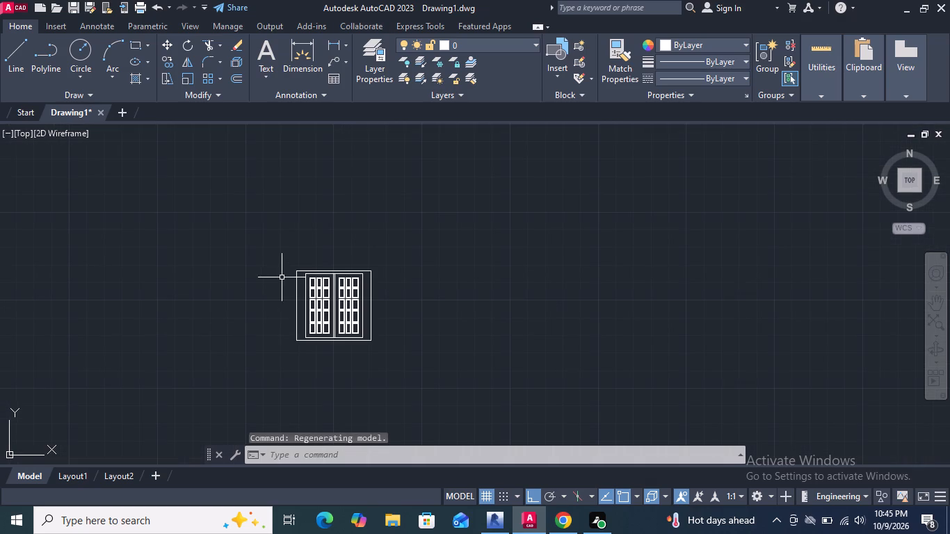
{"action": "middle_click_drag", "start_coordinate": [262, 315], "coordinate": [259, 323]}
{"action": "scroll", "coordinate": [337, 280], "scroll_direction": "up", "scroll_amount": 2}
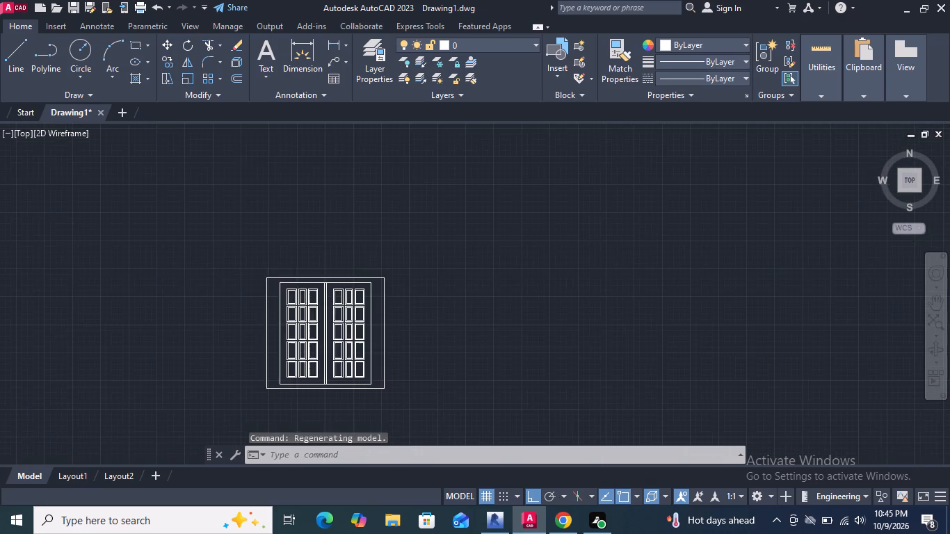
{"action": "left_click", "coordinate": [81, 49]}
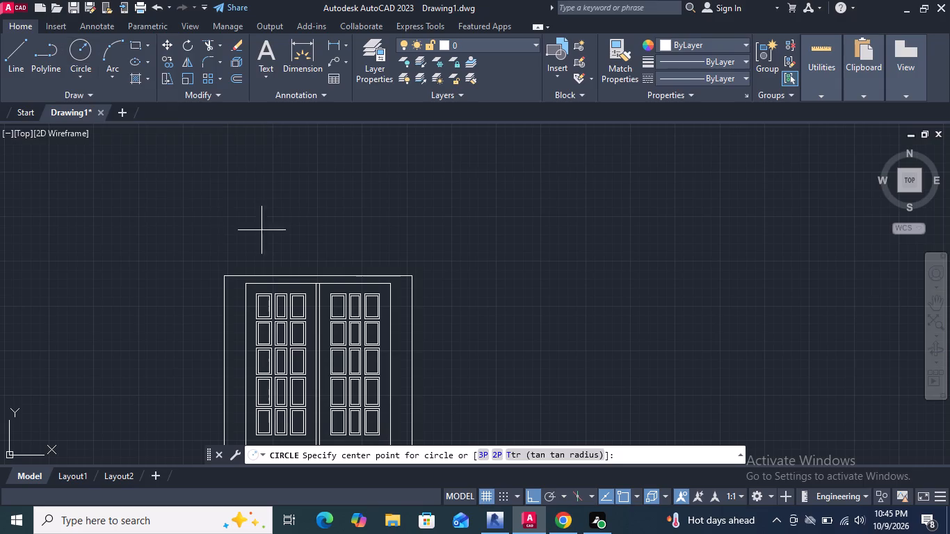
{"action": "left_click", "coordinate": [315, 275]}
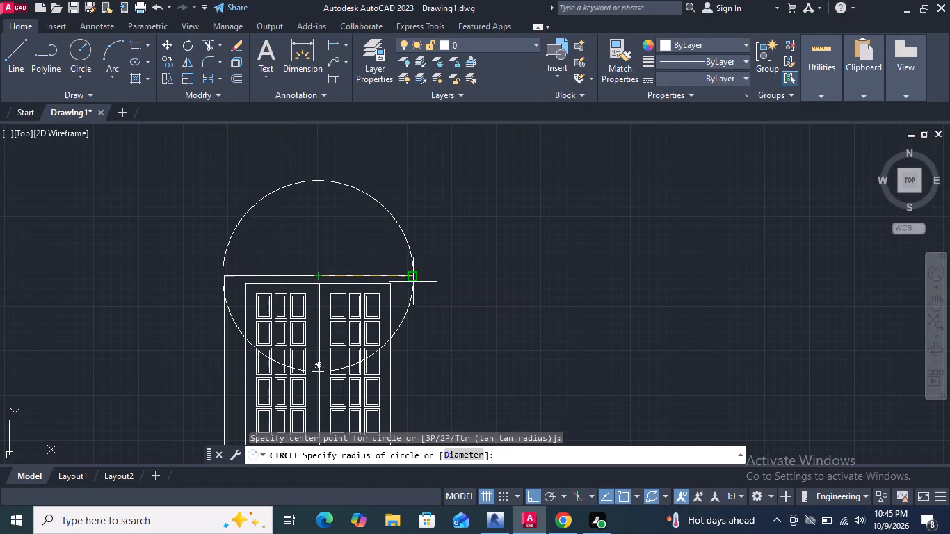
{"action": "left_click", "coordinate": [416, 277]}
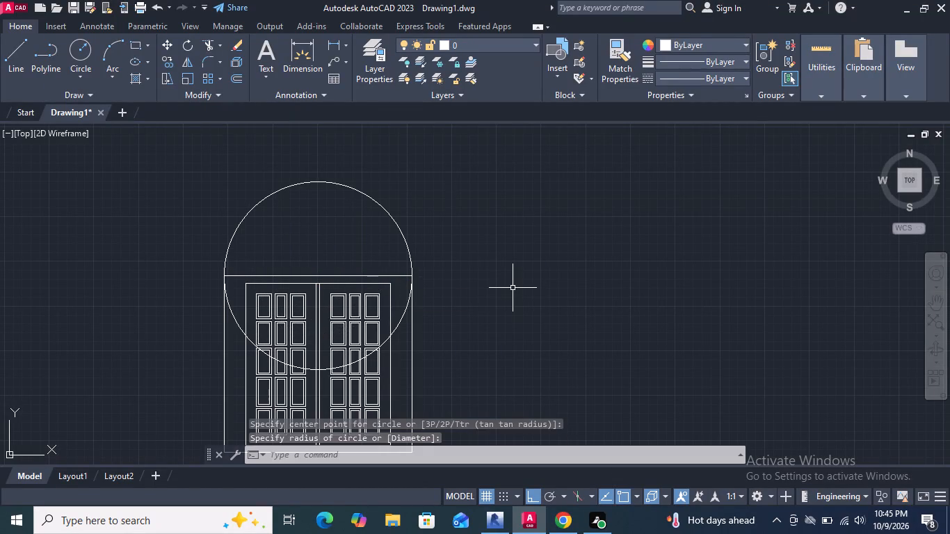
{"action": "key", "text": "Return"}
{"action": "key", "text": "Escape"}
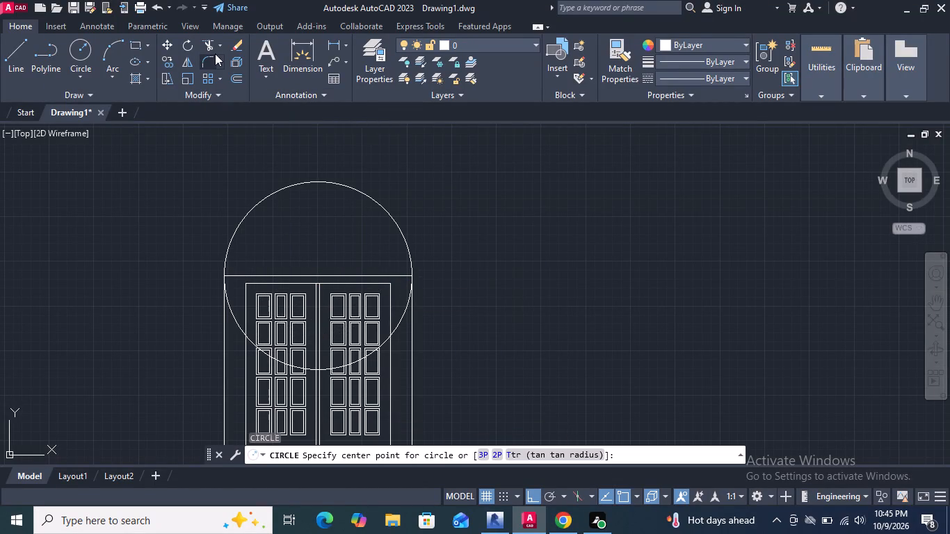
Trim the circle below the frame's top edge on both sides and erase the leftover lower arc, keeping the upper semicircle.
{"action": "left_click", "coordinate": [208, 42]}
{"action": "scroll", "coordinate": [235, 314], "scroll_direction": "up", "scroll_amount": 1}
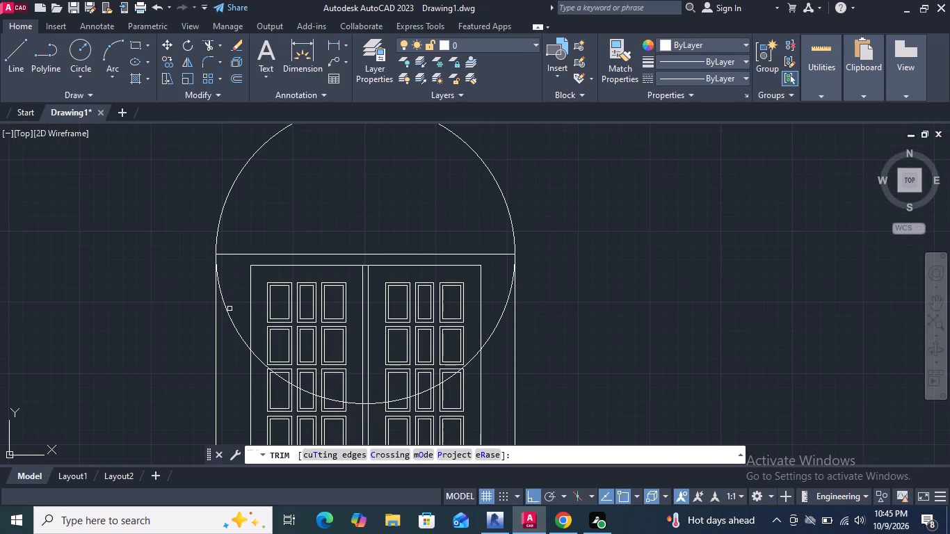
{"action": "left_click", "coordinate": [225, 309]}
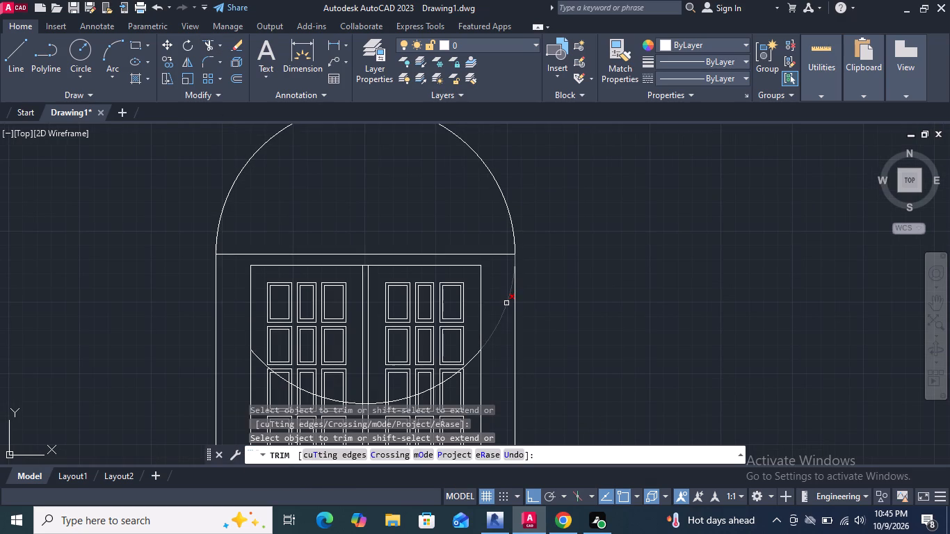
{"action": "left_click", "coordinate": [506, 305]}
{"action": "key", "text": "Return"}
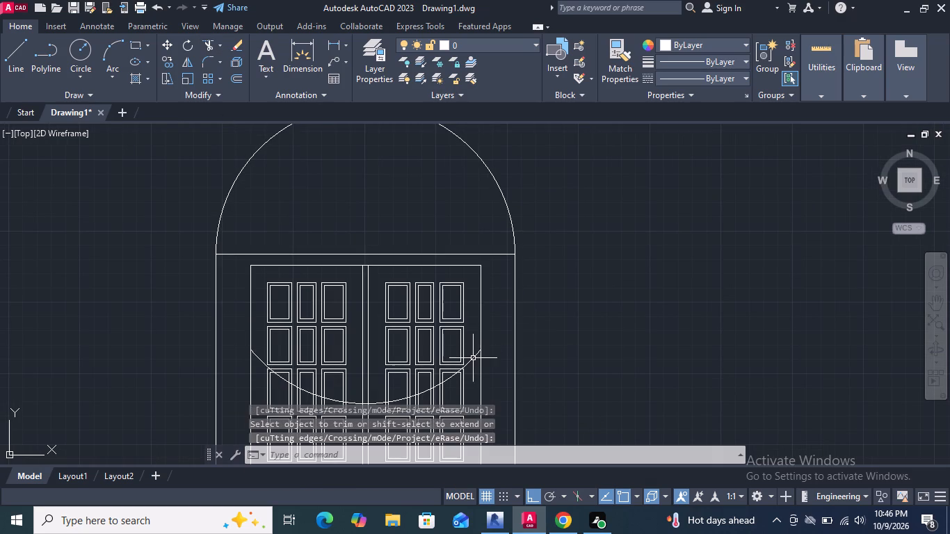
{"action": "left_click", "coordinate": [472, 360]}
{"action": "key", "text": "Delete"}
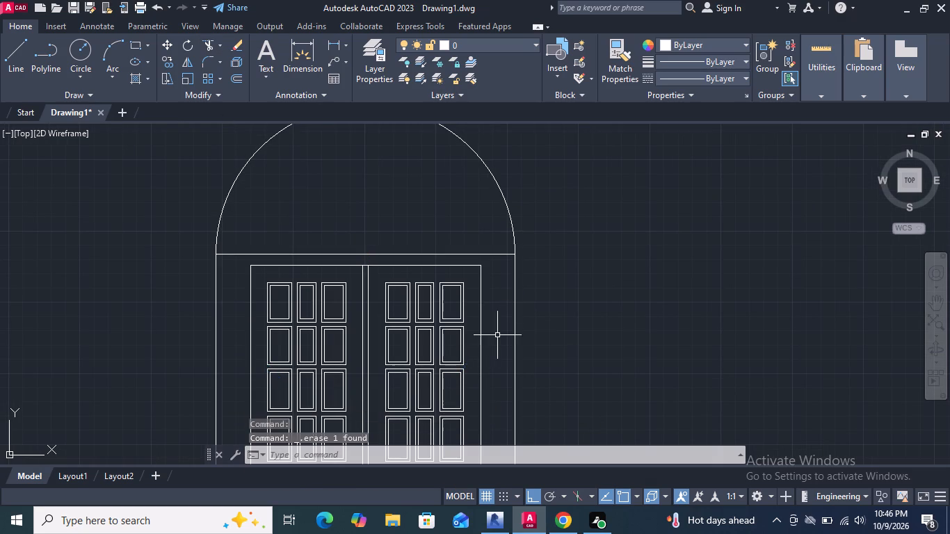
{"action": "key", "text": "Escape"}
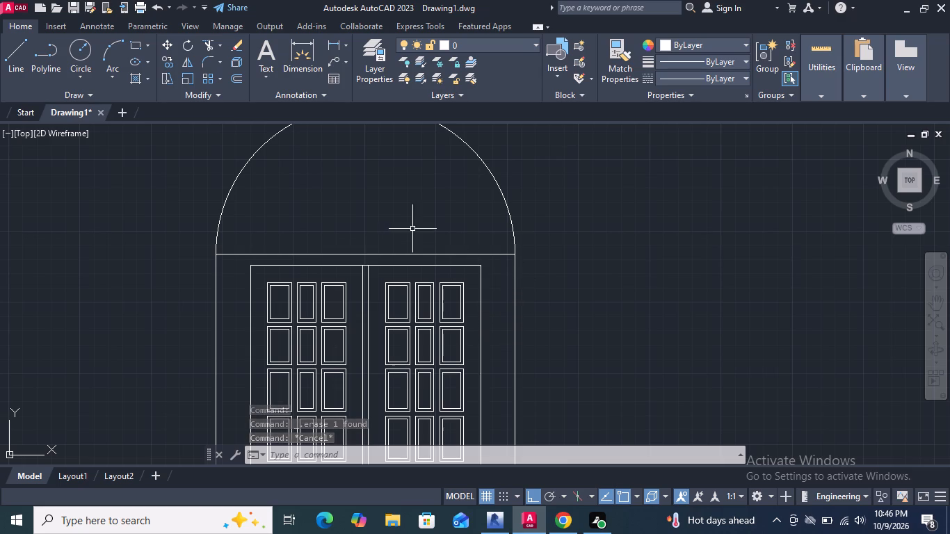
Offset the semicircular arch 6" inward.
{"action": "middle_click_drag", "start_coordinate": [407, 225], "coordinate": [398, 305]}
{"action": "left_click", "coordinate": [239, 78]}
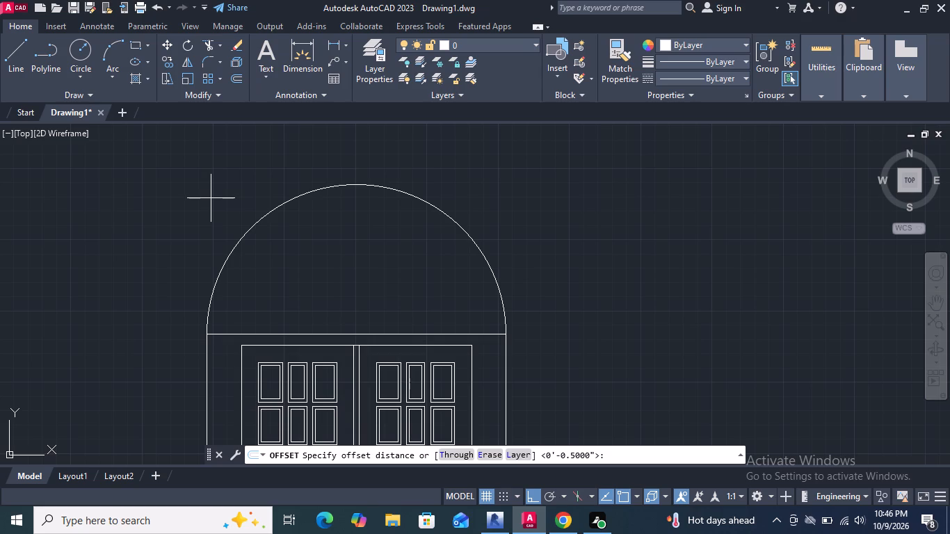
{"action": "key", "text": "6"}
{"action": "key", "text": "shift+quotedbl"}
{"action": "key", "text": "Return"}
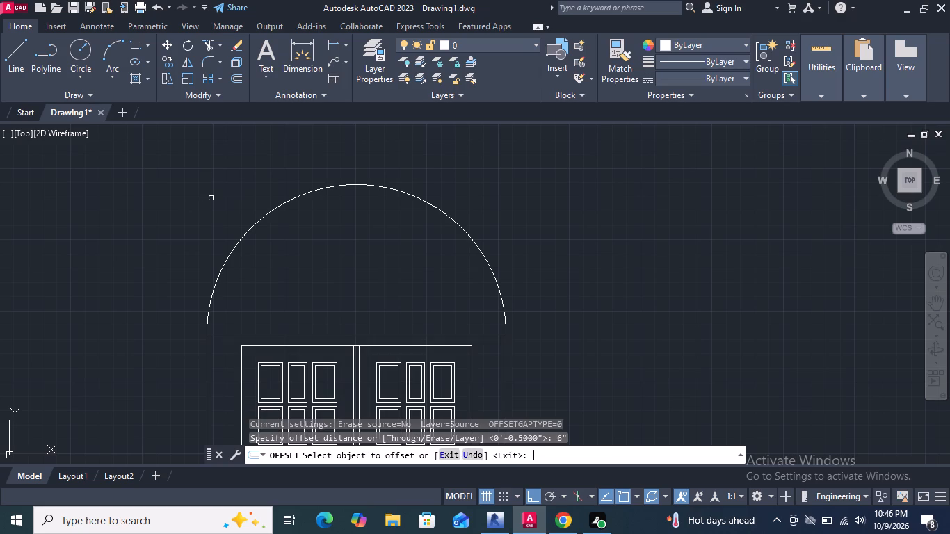
{"action": "left_click", "coordinate": [245, 232]}
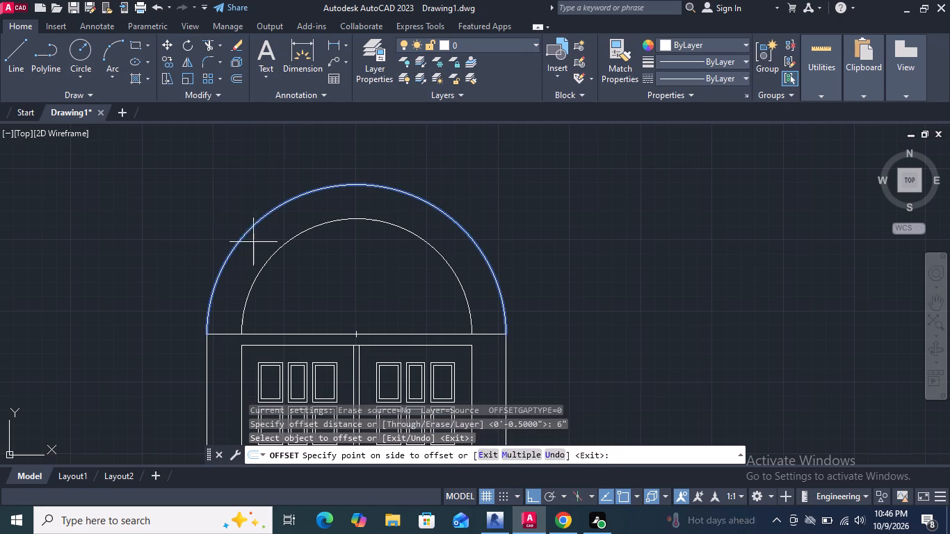
{"action": "left_click_drag", "start_coordinate": [273, 254], "coordinate": [281, 260]}
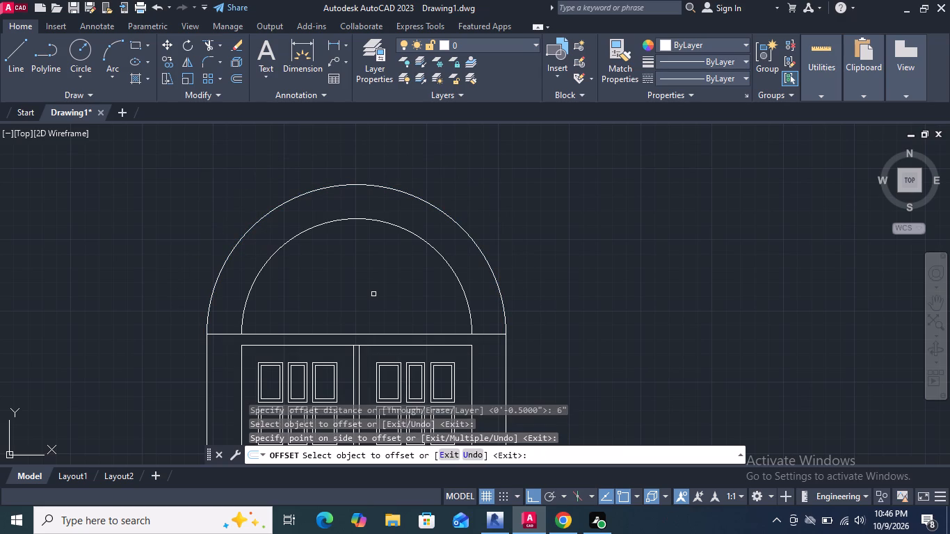
{"action": "key", "text": "Escape"}
Offset the inner arch arc 1" inward to form a thin double ring.
{"action": "middle_click_drag", "start_coordinate": [373, 293], "coordinate": [373, 272]}
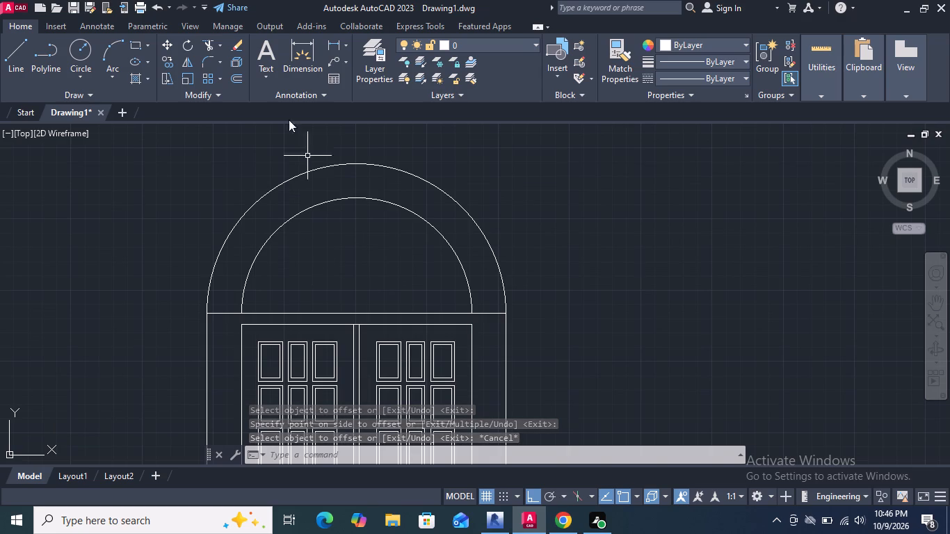
{"action": "left_click", "coordinate": [230, 78]}
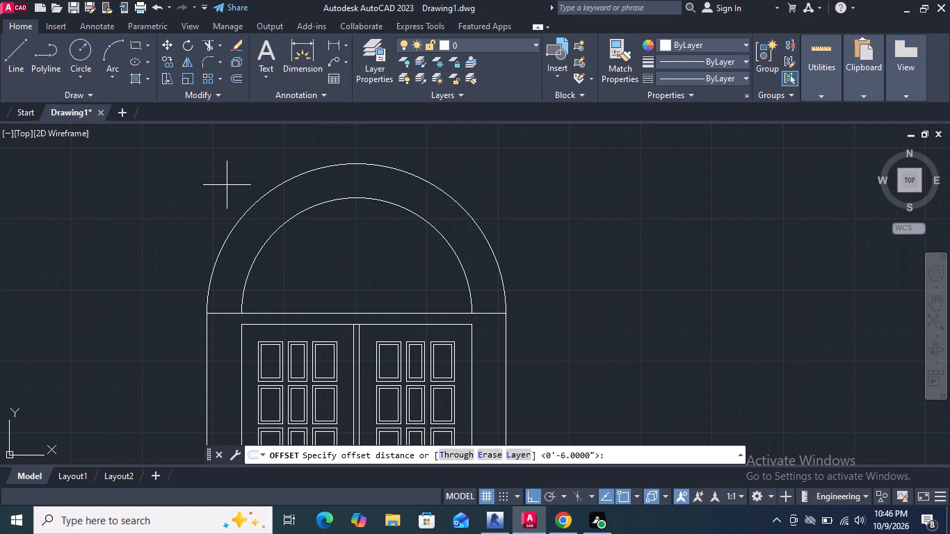
{"action": "key", "text": "1"}
{"action": "key", "text": "shift+quotedbl"}
{"action": "key", "text": "Return"}
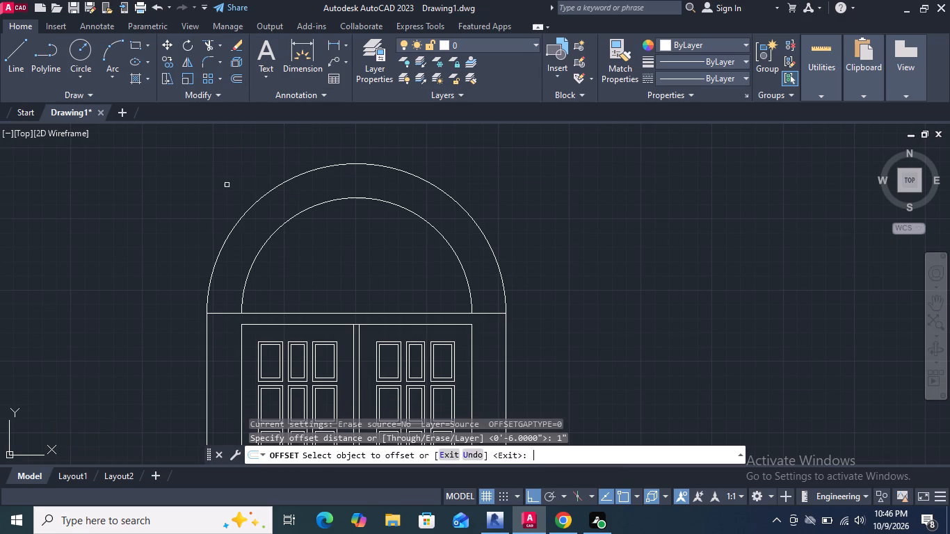
{"action": "left_click", "coordinate": [268, 239]}
{"action": "left_click", "coordinate": [282, 258]}
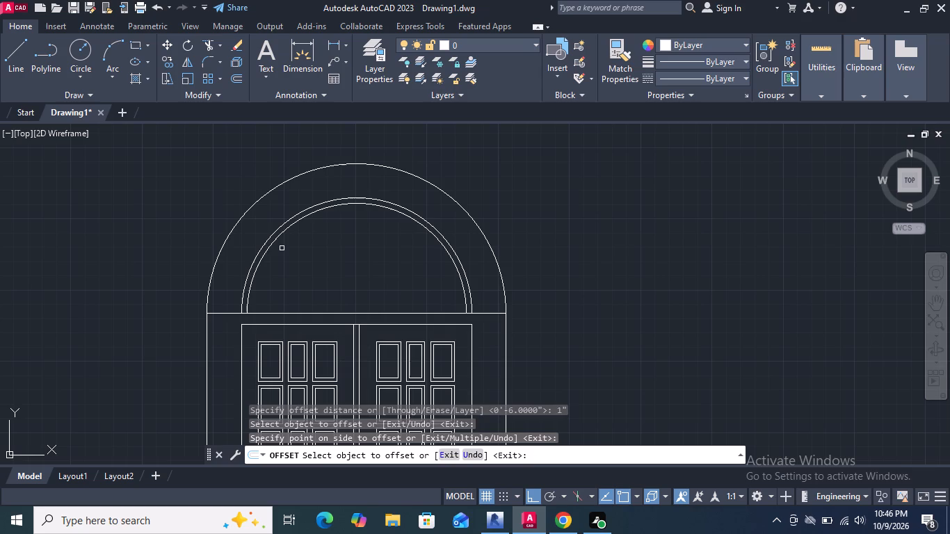
{"action": "key", "text": "Return"}
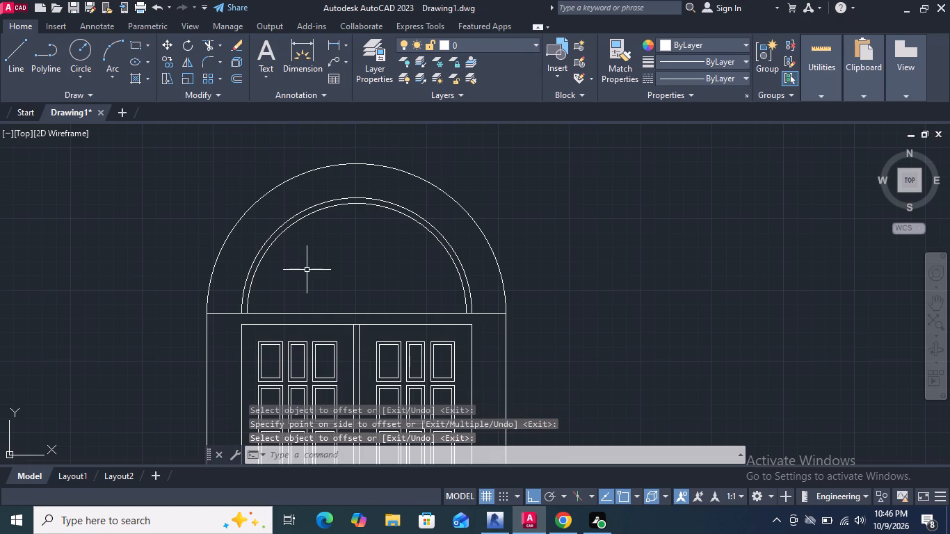
{"action": "key", "text": "Escape"}
Draw a vertical line from the midpoint of the frame's top edge up through the inner ring's two arcs.
{"action": "left_click", "coordinate": [8, 53]}
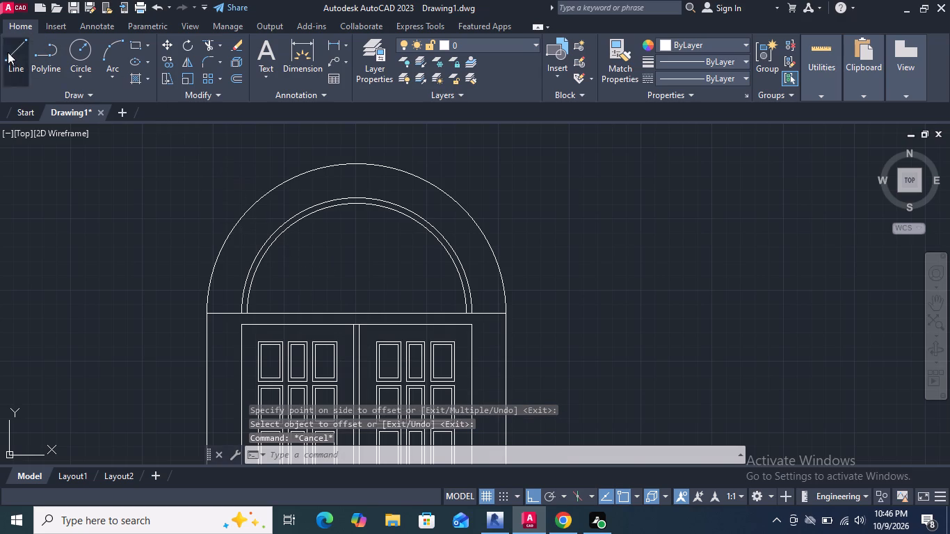
{"action": "left_click", "coordinate": [353, 314]}
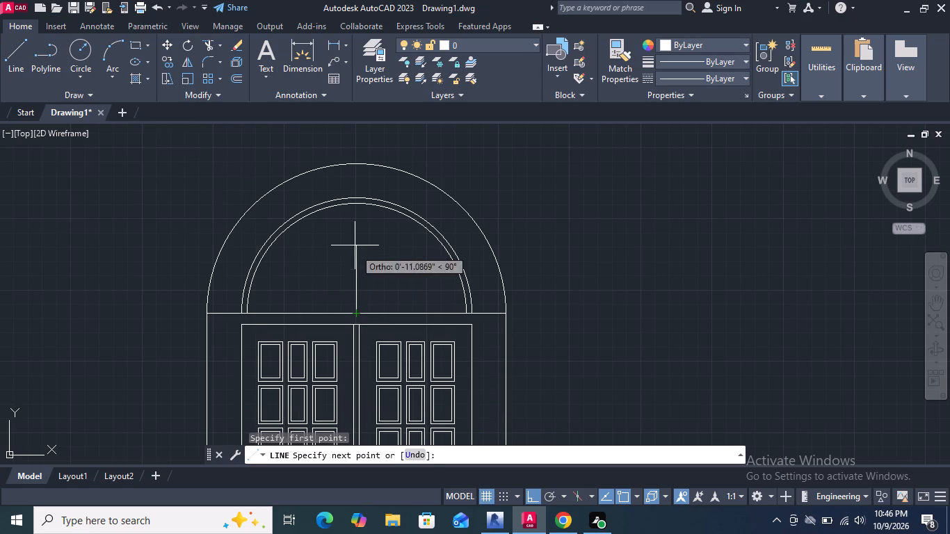
{"action": "left_click", "coordinate": [359, 202]}
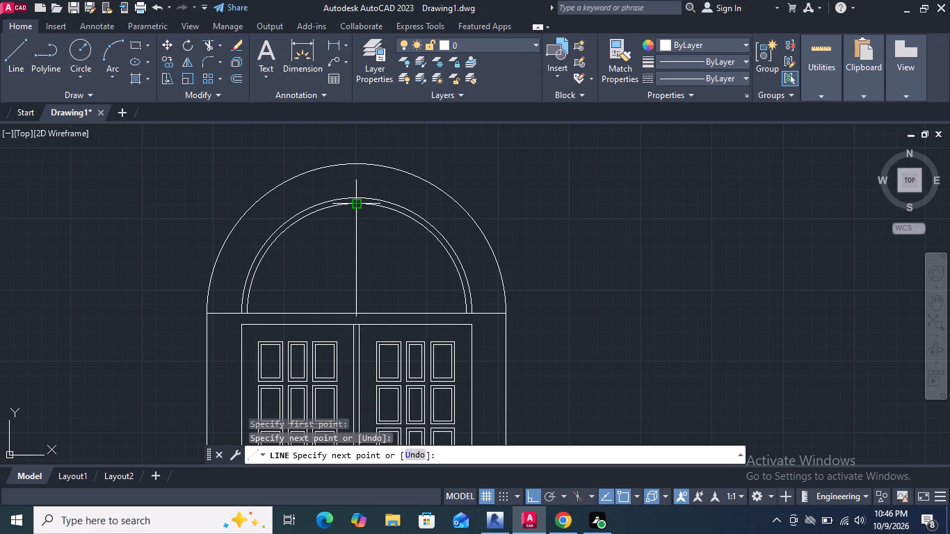
{"action": "left_click", "coordinate": [359, 197]}
{"action": "key", "text": "Return"}
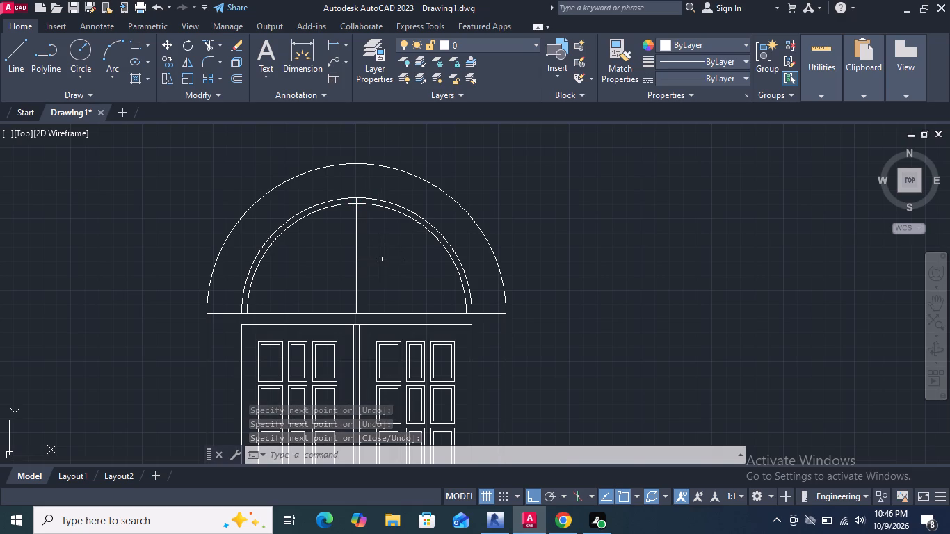
With polar tracking on, draw two radial lines from the arch center at 30° and about 60°, extending past the outer arc.
{"action": "left_click", "coordinate": [10, 52]}
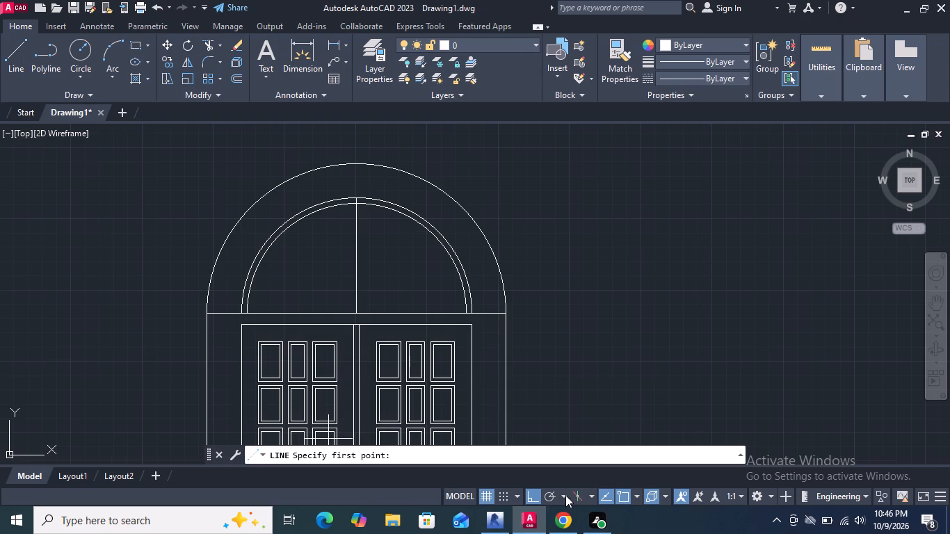
{"action": "left_click", "coordinate": [549, 494]}
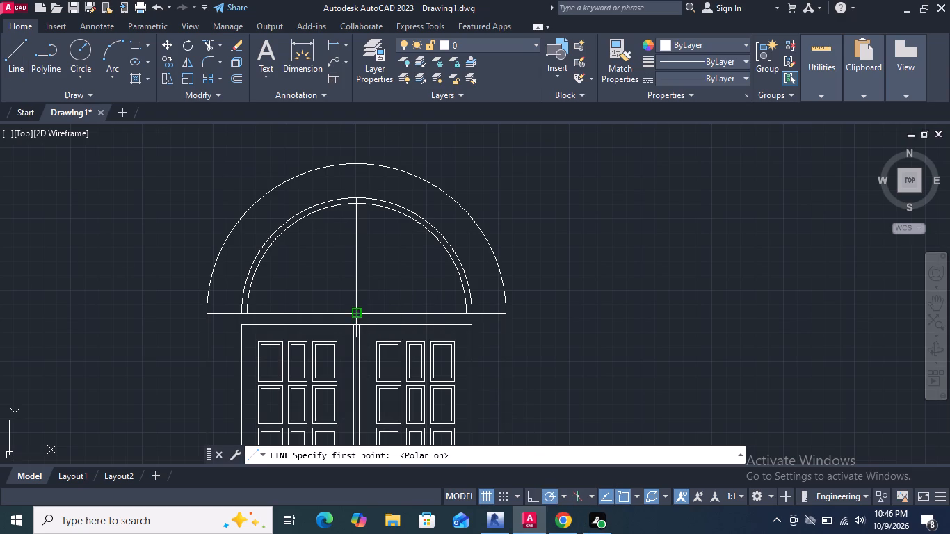
{"action": "left_click", "coordinate": [358, 313]}
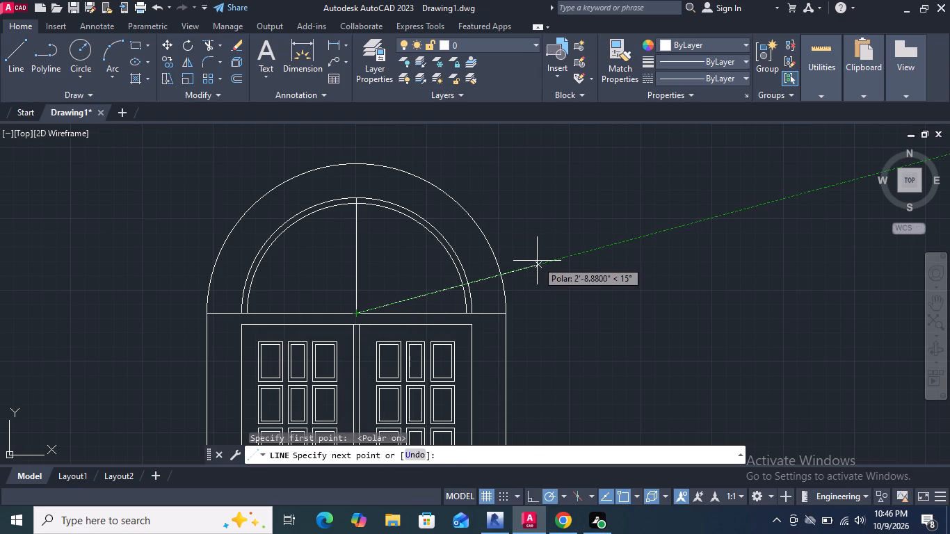
{"action": "left_click", "coordinate": [518, 225]}
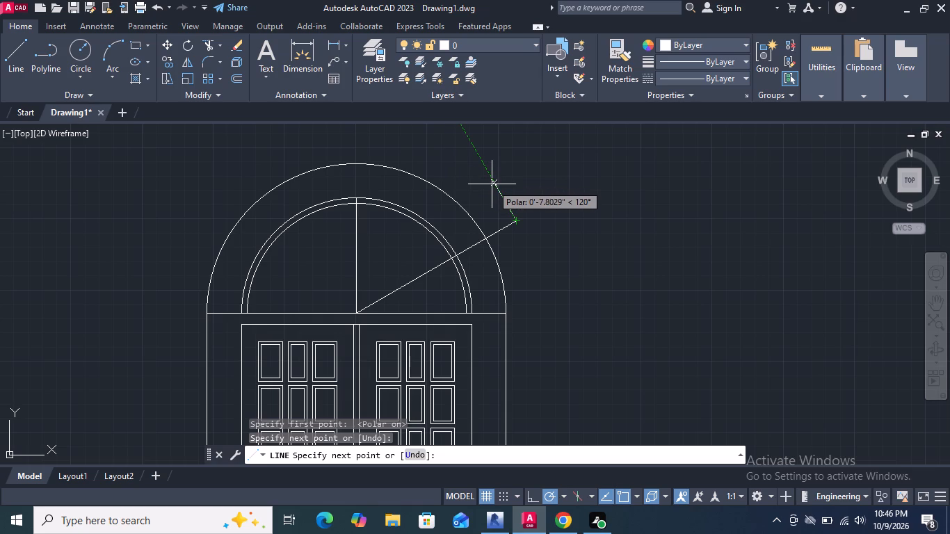
{"action": "key", "text": "Return"}
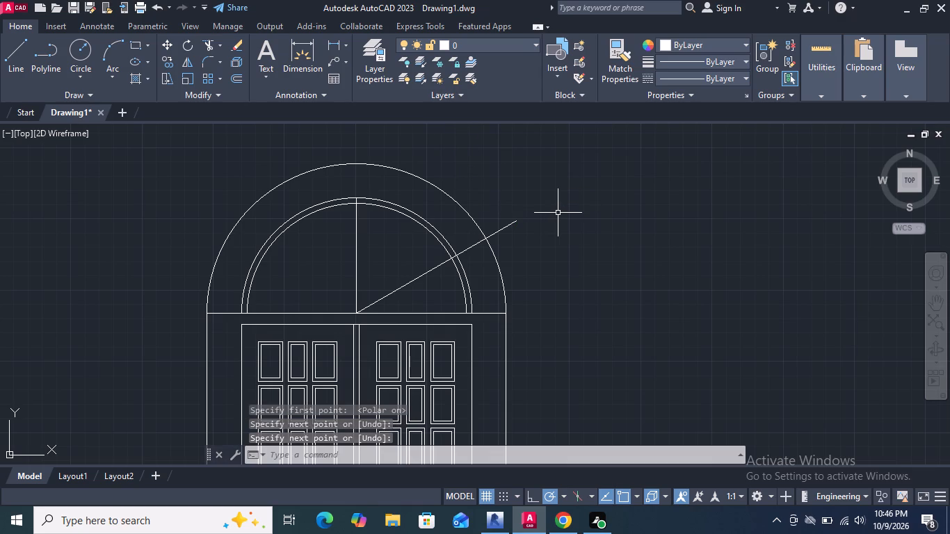
{"action": "key", "text": "space"}
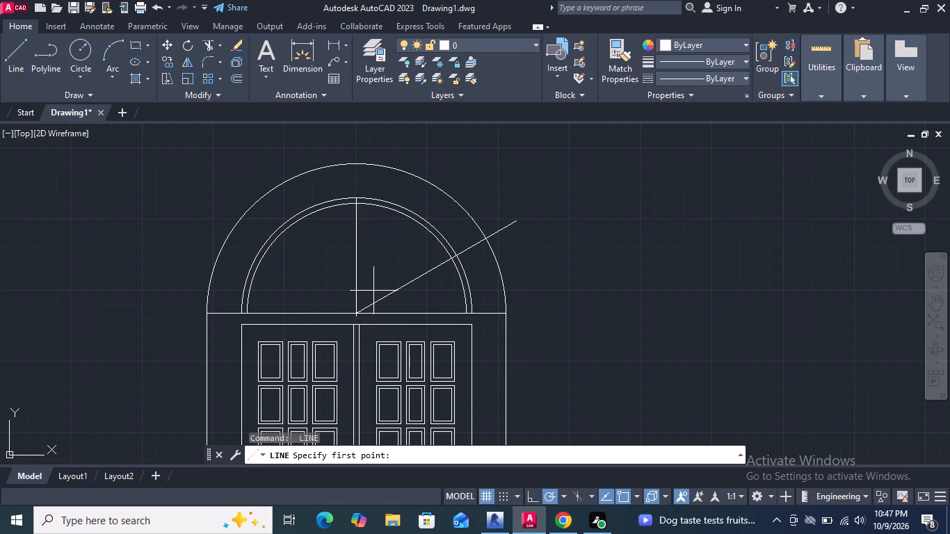
{"action": "left_click", "coordinate": [359, 309]}
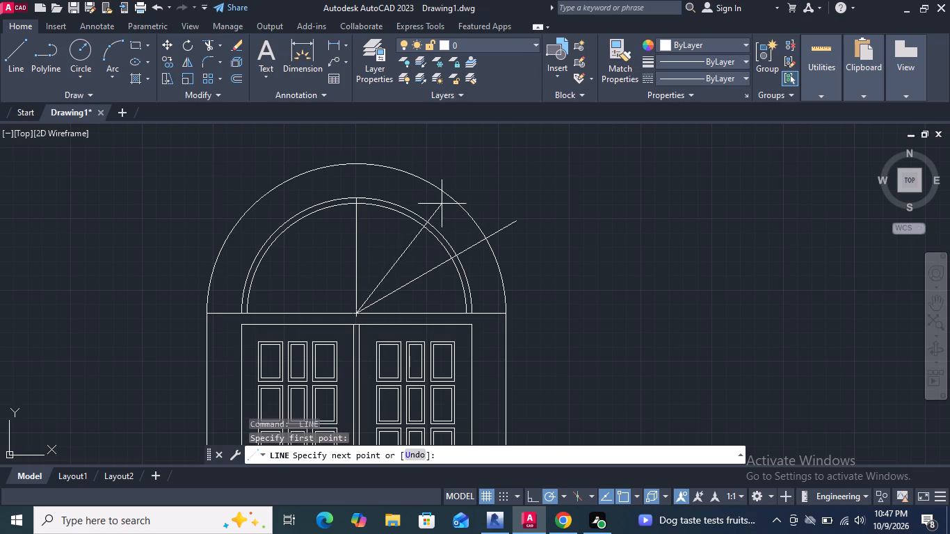
{"action": "left_click", "coordinate": [433, 171]}
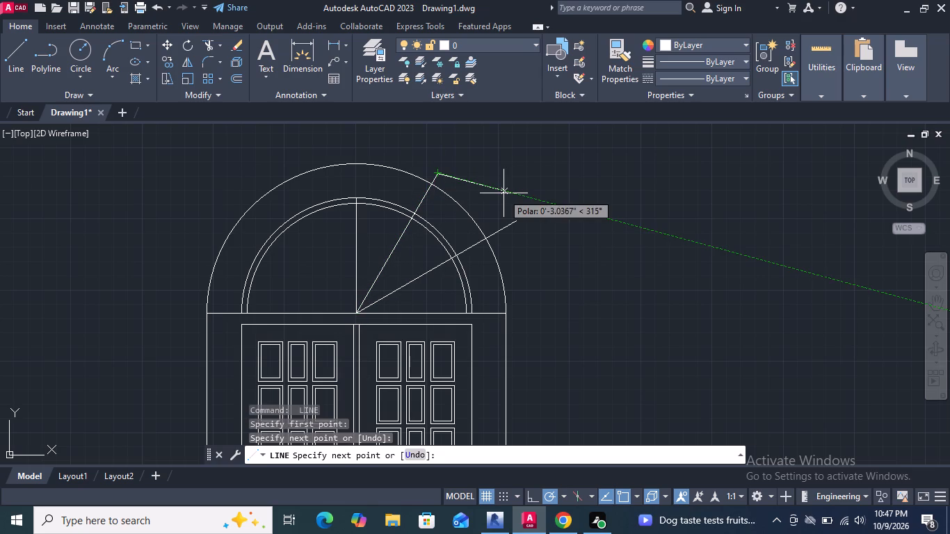
{"action": "key", "text": "Return"}
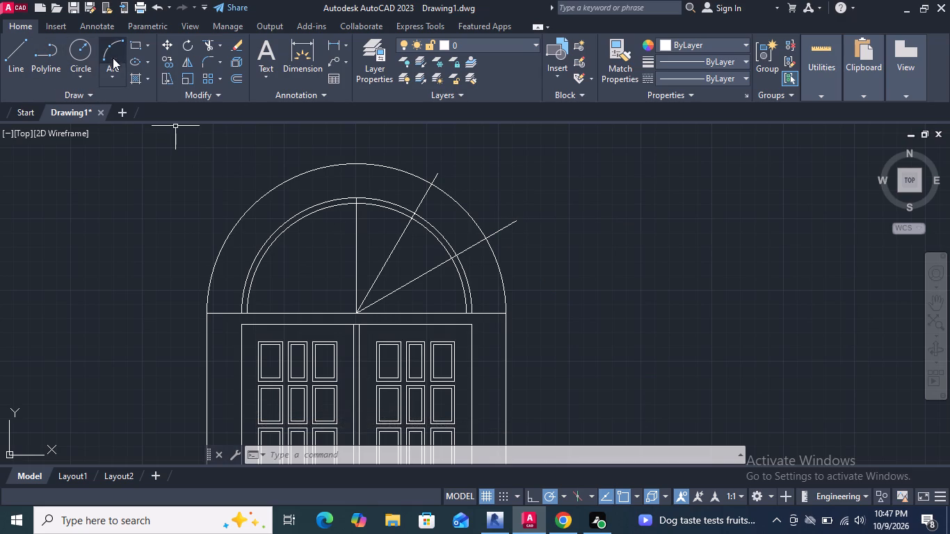
Draw two more radial lines from the arch center at 120° and about 150°, extending past the outer arc.
{"action": "left_click", "coordinate": [19, 56]}
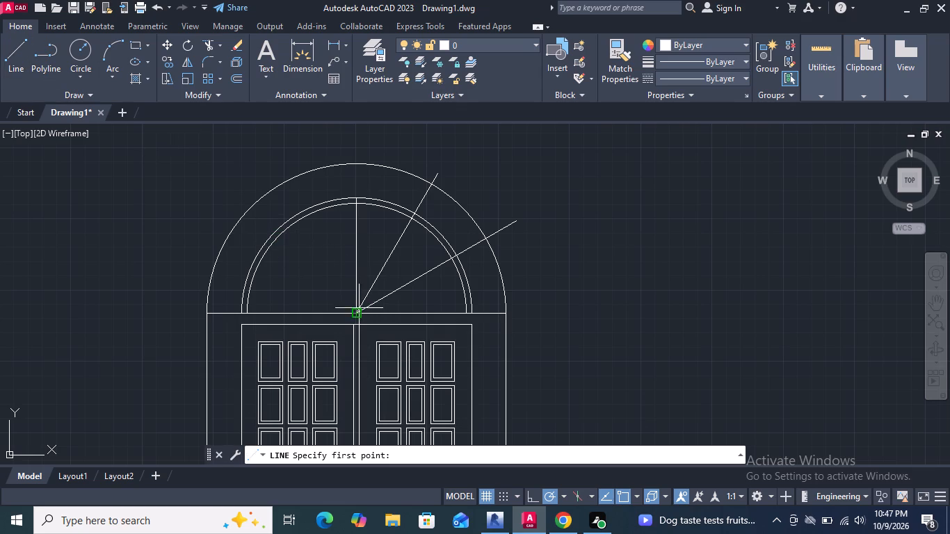
{"action": "left_click", "coordinate": [355, 314]}
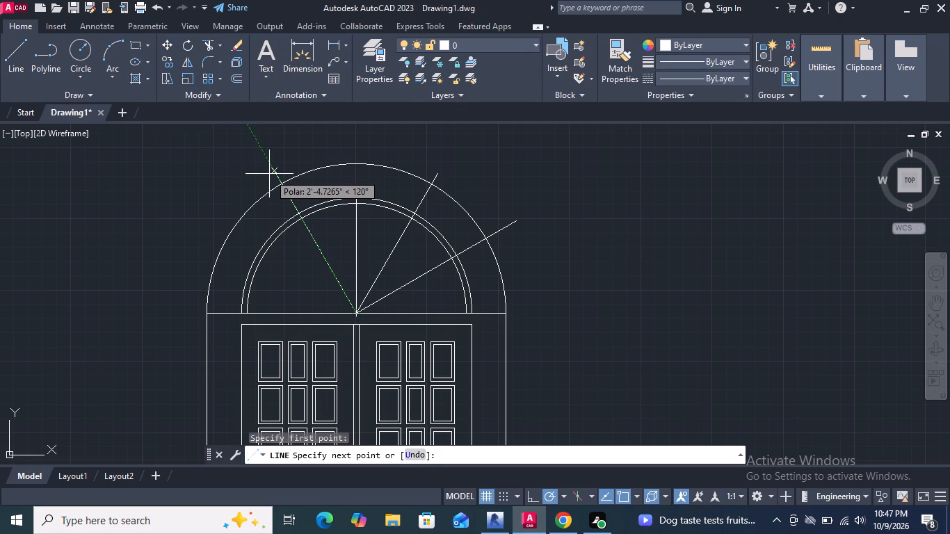
{"action": "left_click", "coordinate": [269, 173]}
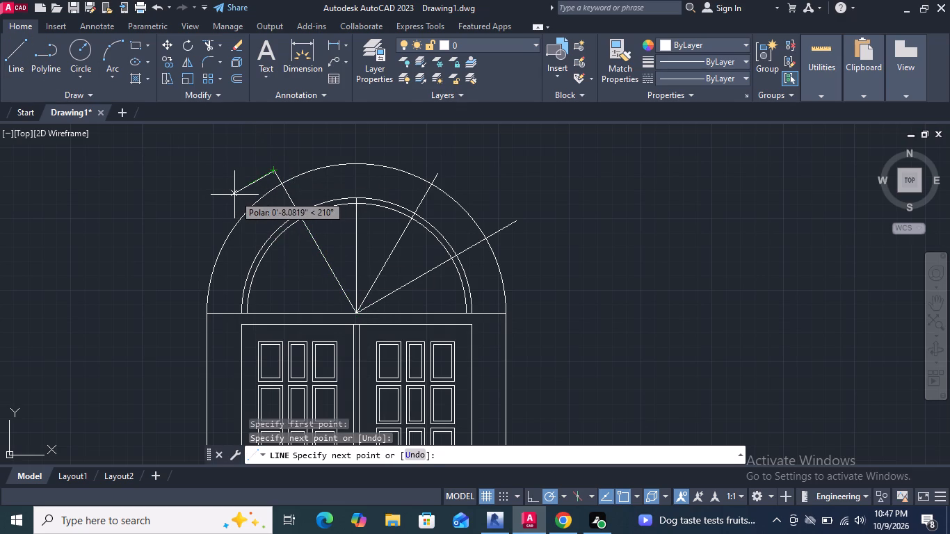
{"action": "key", "text": "Return"}
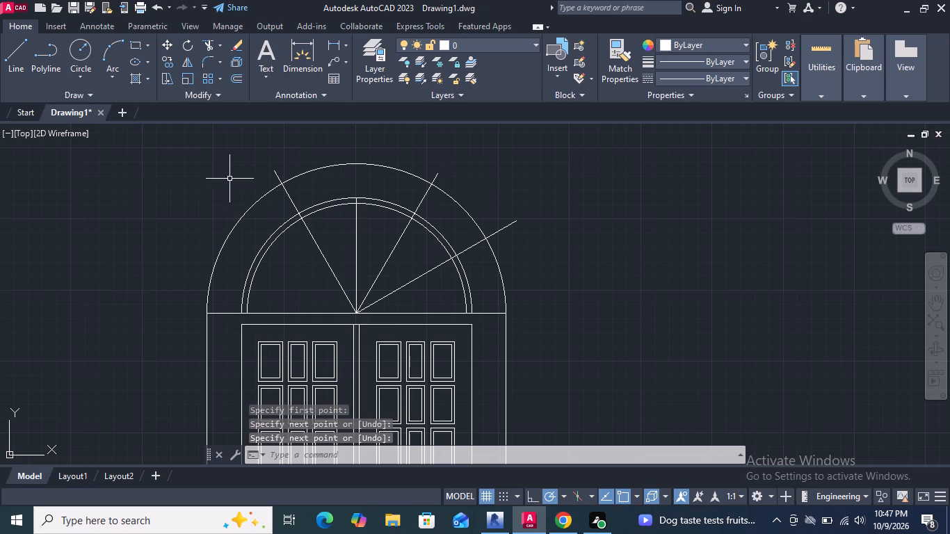
{"action": "left_click", "coordinate": [9, 49]}
{"action": "left_click", "coordinate": [355, 312]}
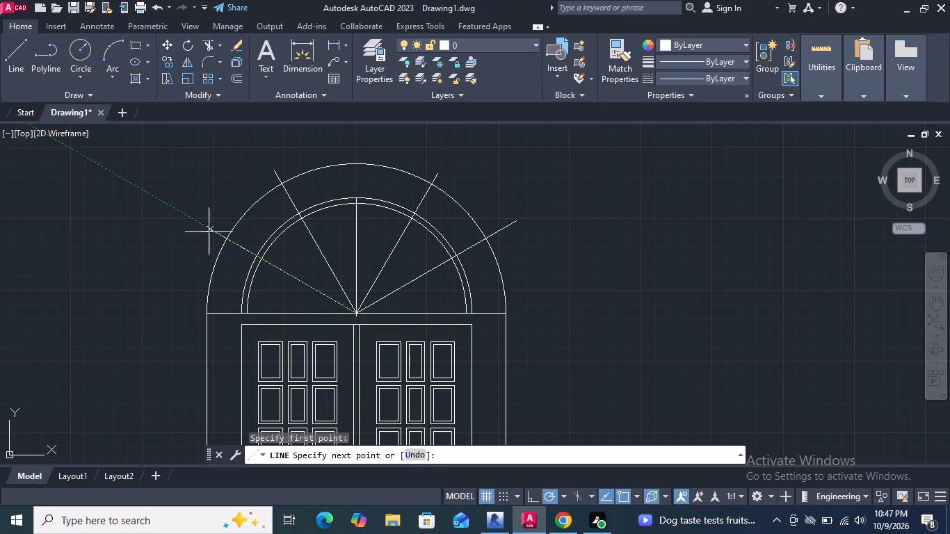
{"action": "left_click", "coordinate": [178, 213]}
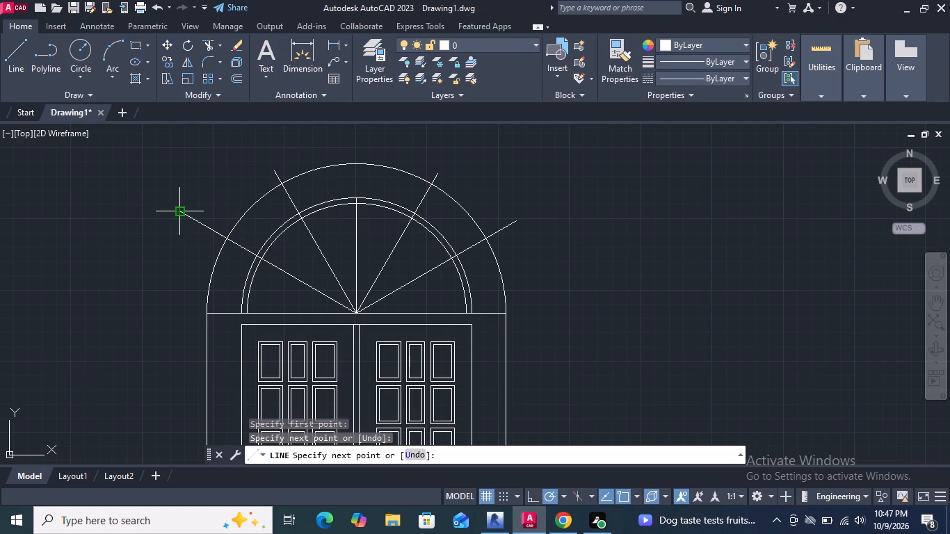
{"action": "key", "text": "Return"}
{"action": "key", "text": "Escape"}
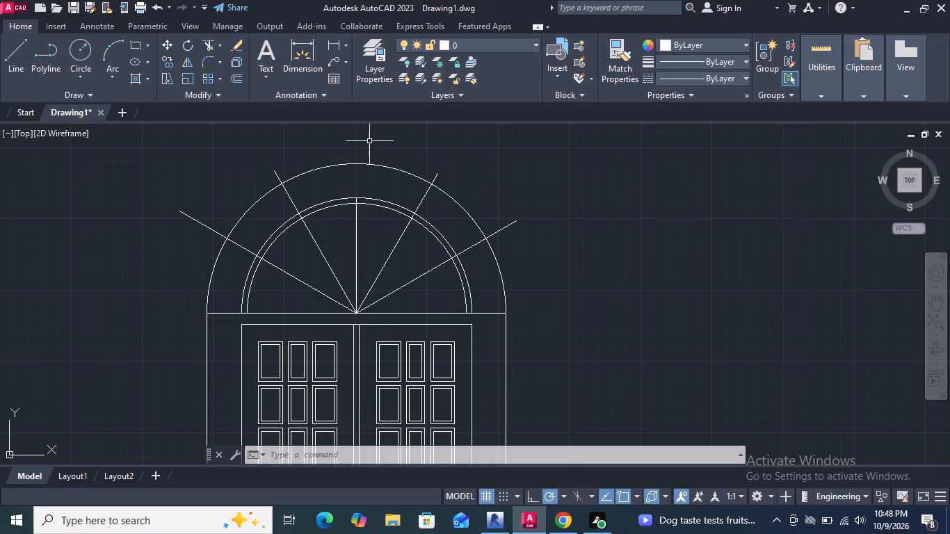
Trim the ends of the four slanted radial lines that extend outside the outer arch.
{"action": "scroll", "coordinate": [366, 136], "scroll_direction": "up", "scroll_amount": 1}
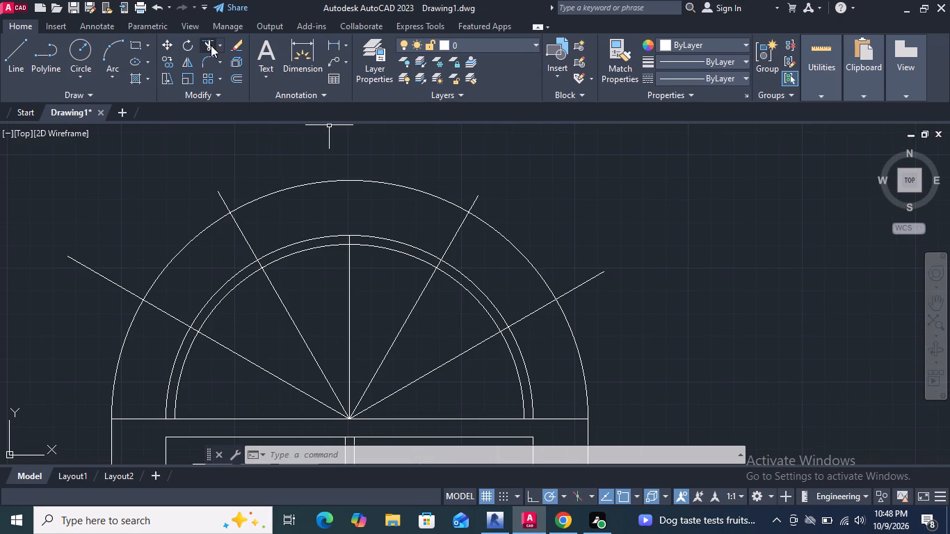
{"action": "left_click", "coordinate": [211, 44]}
{"action": "left_click_drag", "start_coordinate": [607, 308], "coordinate": [572, 256]}
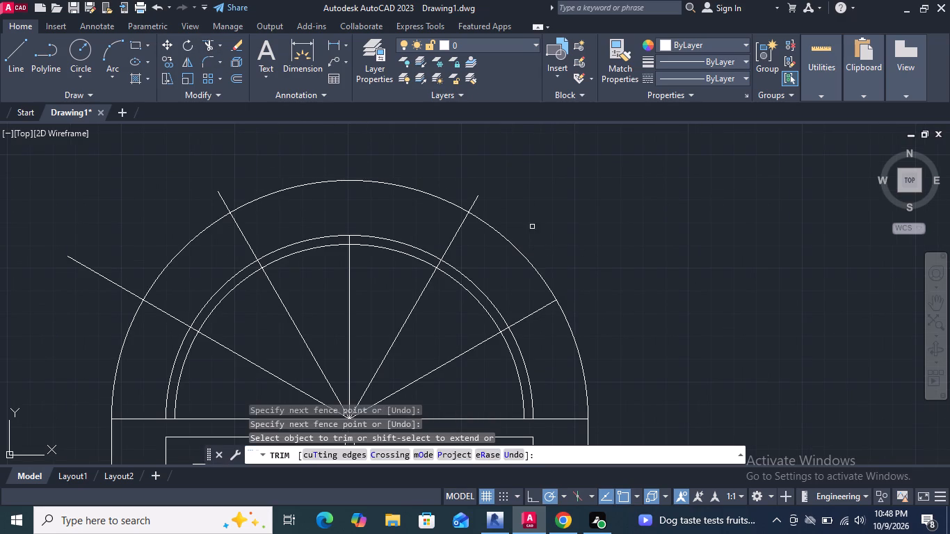
{"action": "left_click_drag", "start_coordinate": [494, 206], "coordinate": [453, 193]}
{"action": "scroll", "coordinate": [462, 190], "scroll_direction": "down", "scroll_amount": 1}
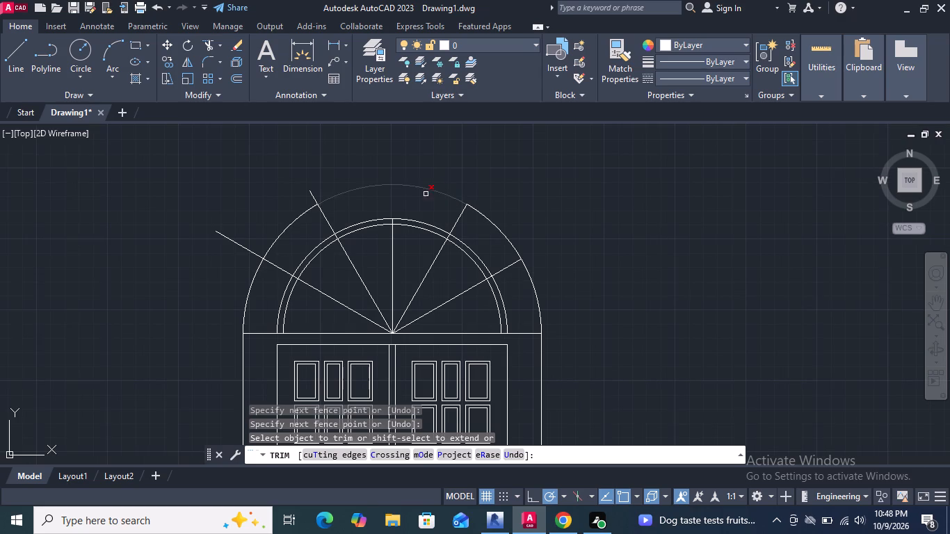
{"action": "scroll", "coordinate": [318, 201], "scroll_direction": "up", "scroll_amount": 2}
{"action": "left_click_drag", "start_coordinate": [323, 181], "coordinate": [278, 203]}
{"action": "left_click_drag", "start_coordinate": [202, 254], "coordinate": [106, 342]}
{"action": "scroll", "coordinate": [257, 237], "scroll_direction": "down", "scroll_amount": 4}
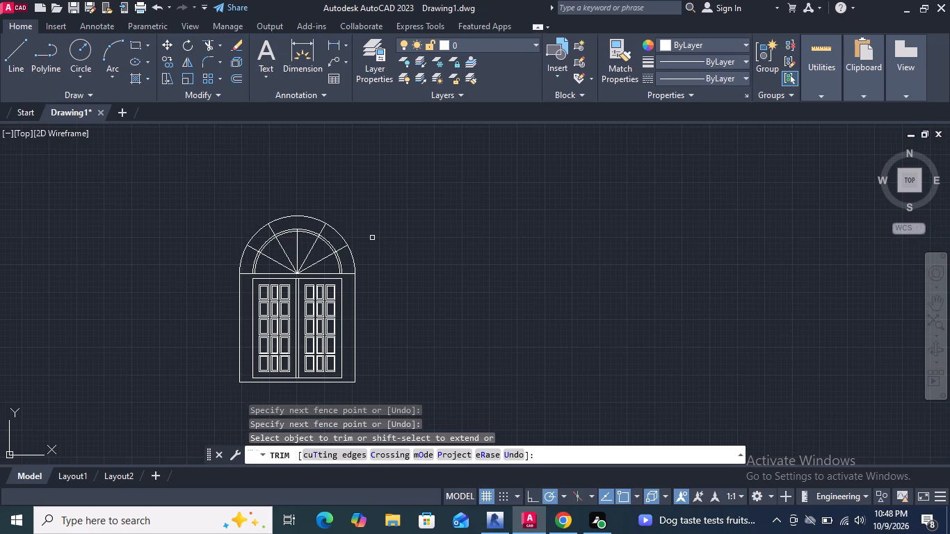
{"action": "scroll", "coordinate": [293, 216], "scroll_direction": "up", "scroll_amount": 2}
{"action": "scroll", "coordinate": [414, 300], "scroll_direction": "up", "scroll_amount": 2}
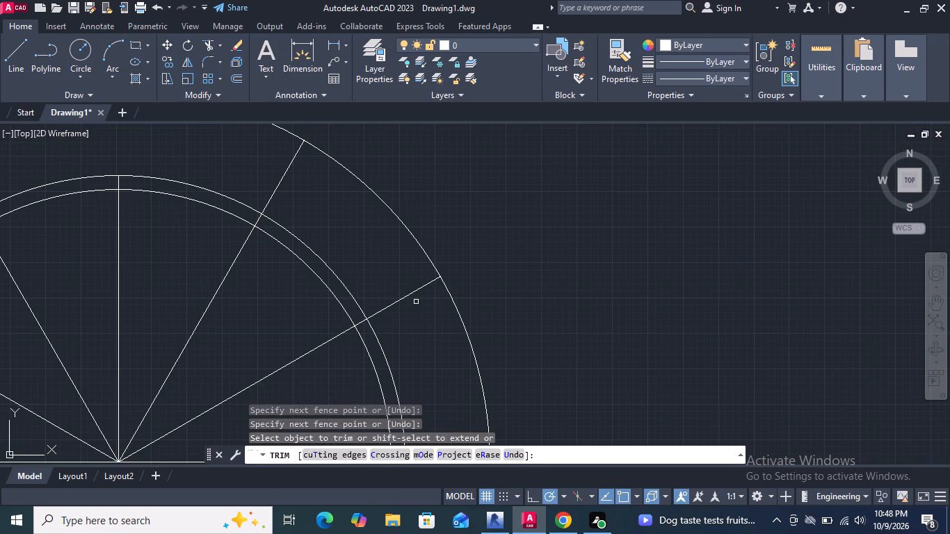
Trim the four slanted radial lines where they run between the inner ring and the outer arch.
{"action": "left_click_drag", "start_coordinate": [416, 302], "coordinate": [388, 281]}
{"action": "left_click_drag", "start_coordinate": [335, 209], "coordinate": [258, 172]}
{"action": "scroll", "coordinate": [545, 169], "scroll_direction": "down", "scroll_amount": 3}
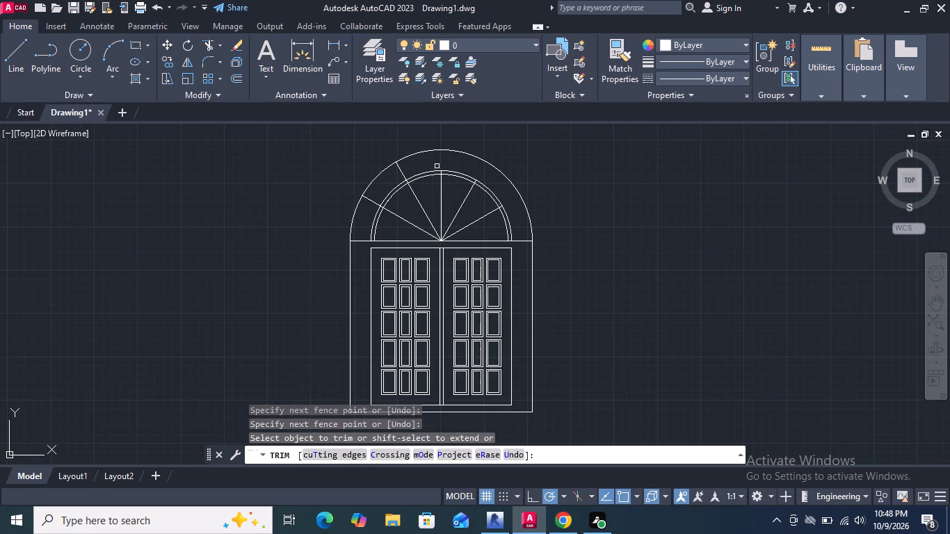
{"action": "scroll", "coordinate": [394, 170], "scroll_direction": "up", "scroll_amount": 2}
{"action": "left_click_drag", "start_coordinate": [435, 165], "coordinate": [393, 187]}
{"action": "left_click_drag", "start_coordinate": [364, 231], "coordinate": [329, 269]}
{"action": "scroll", "coordinate": [337, 221], "scroll_direction": "down", "scroll_amount": 3}
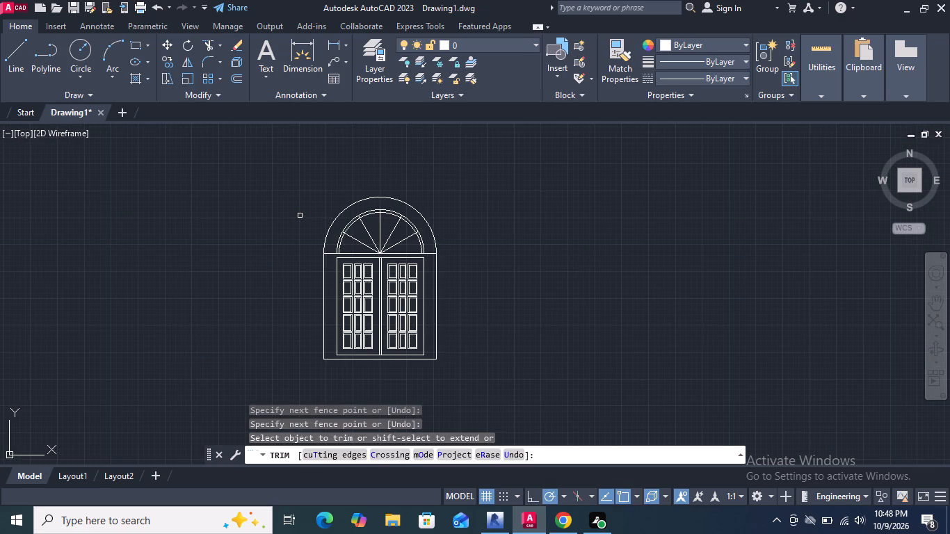
{"action": "scroll", "coordinate": [300, 216], "scroll_direction": "up", "scroll_amount": 1}
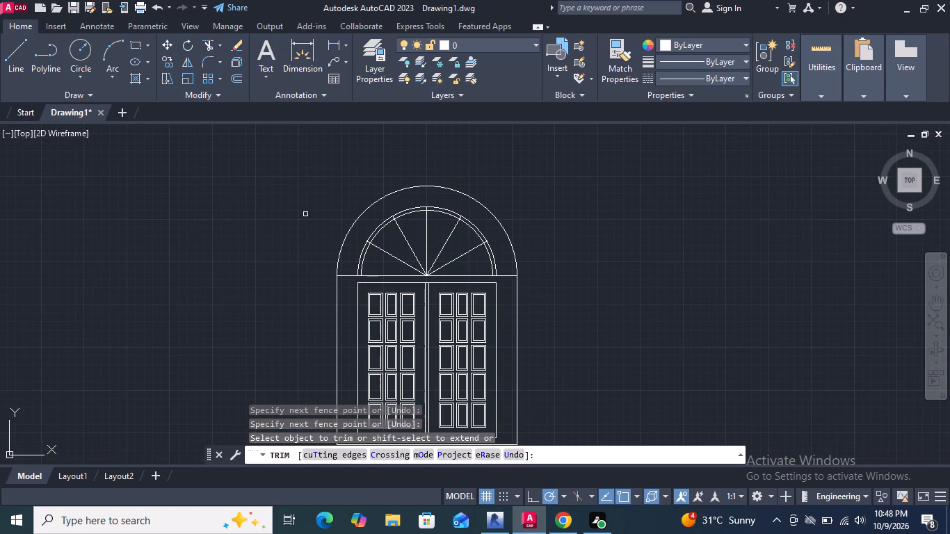
{"action": "key", "text": "Return"}
Offset the two slanted radial lines on the arch's left half by 1/2" toward the lower left.
{"action": "scroll", "coordinate": [389, 254], "scroll_direction": "up", "scroll_amount": 2}
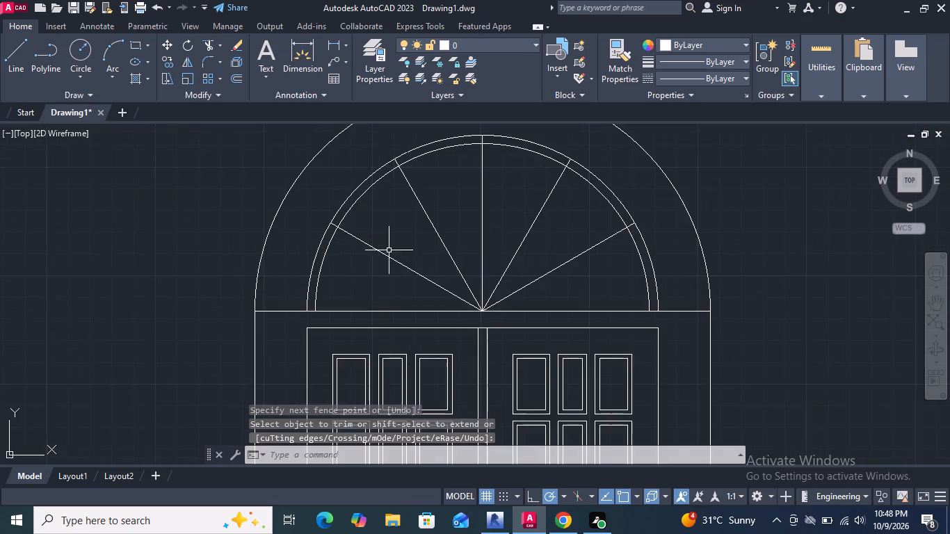
{"action": "middle_click_drag", "start_coordinate": [389, 250], "coordinate": [293, 204]}
{"action": "left_click", "coordinate": [236, 79]}
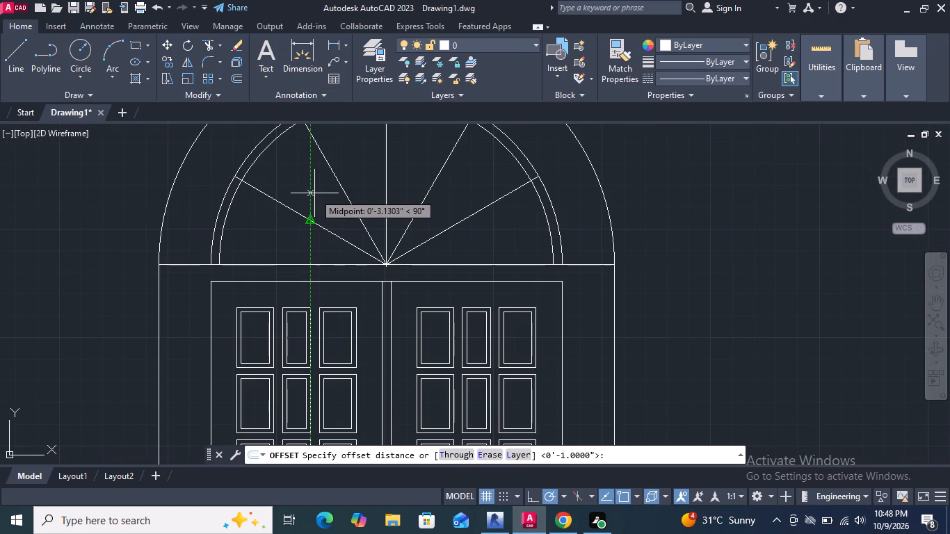
{"action": "key", "text": "1"}
{"action": "key", "text": "slash"}
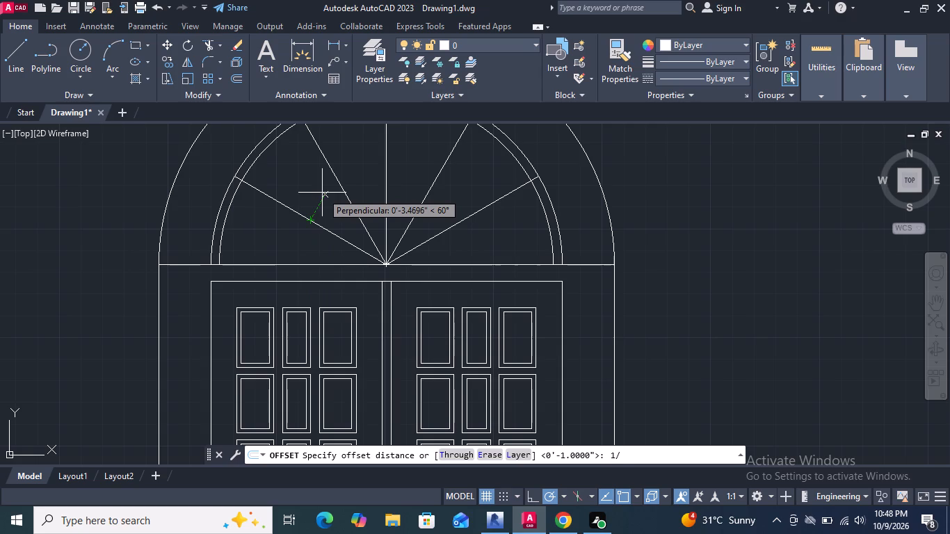
{"action": "key", "text": "2"}
{"action": "key", "text": "shift+quotedbl"}
{"action": "key", "text": "Return"}
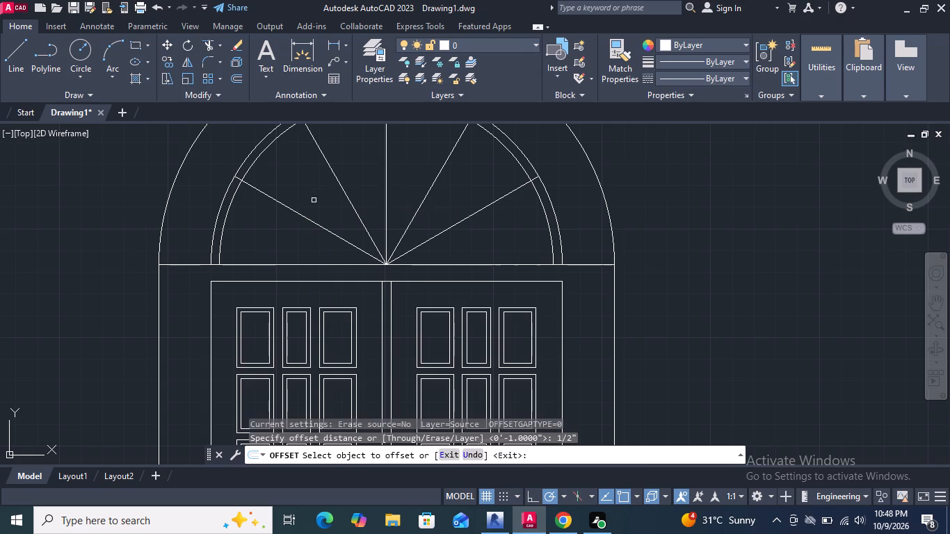
{"action": "left_click", "coordinate": [294, 213]}
{"action": "left_click", "coordinate": [289, 223]}
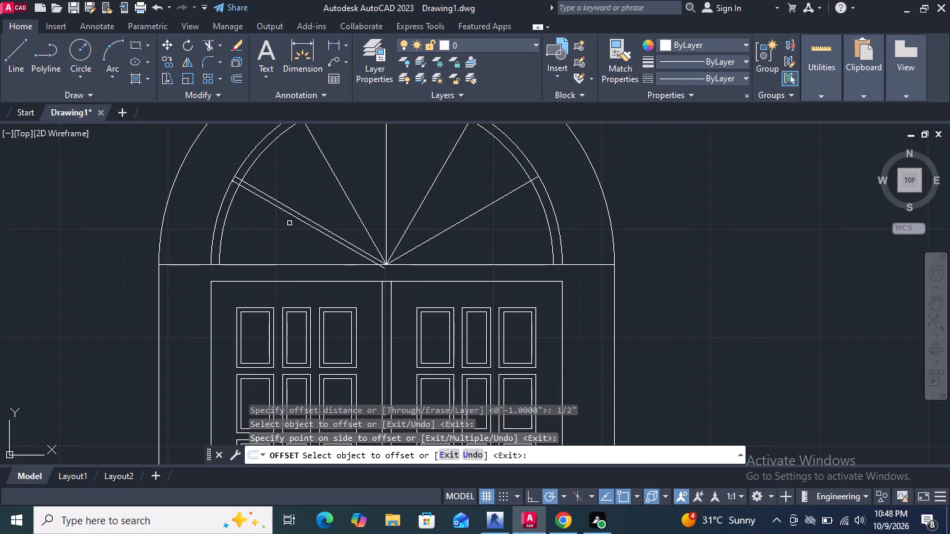
{"action": "left_click", "coordinate": [346, 195]}
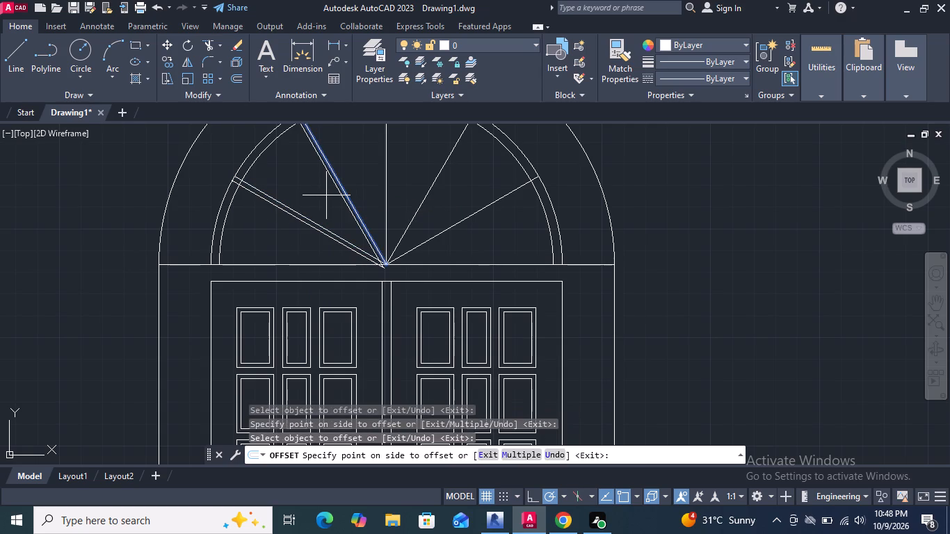
{"action": "left_click", "coordinate": [325, 195]}
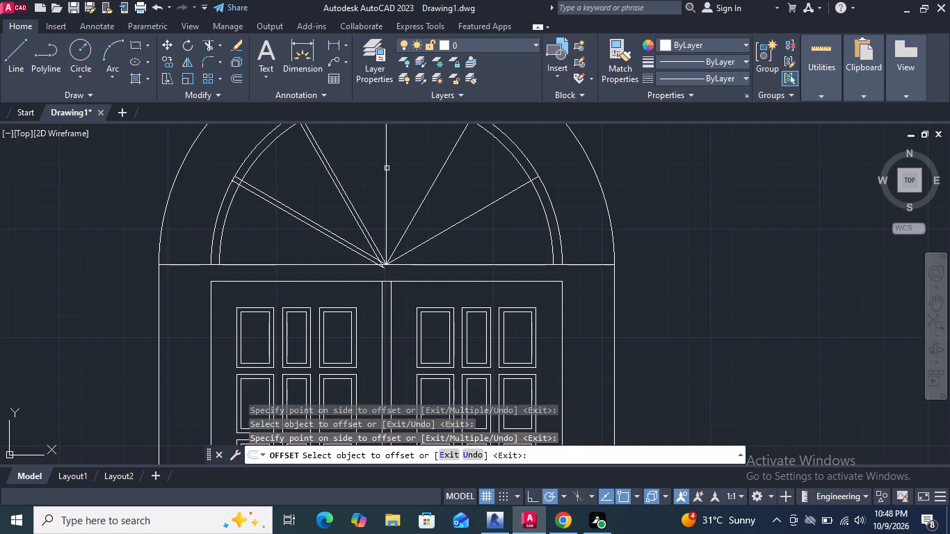
Offset the vertical radial line 1/2" to the left and the two right-half slanted lines 1/2" toward the lower right.
{"action": "left_click", "coordinate": [387, 168]}
{"action": "left_click", "coordinate": [371, 169]}
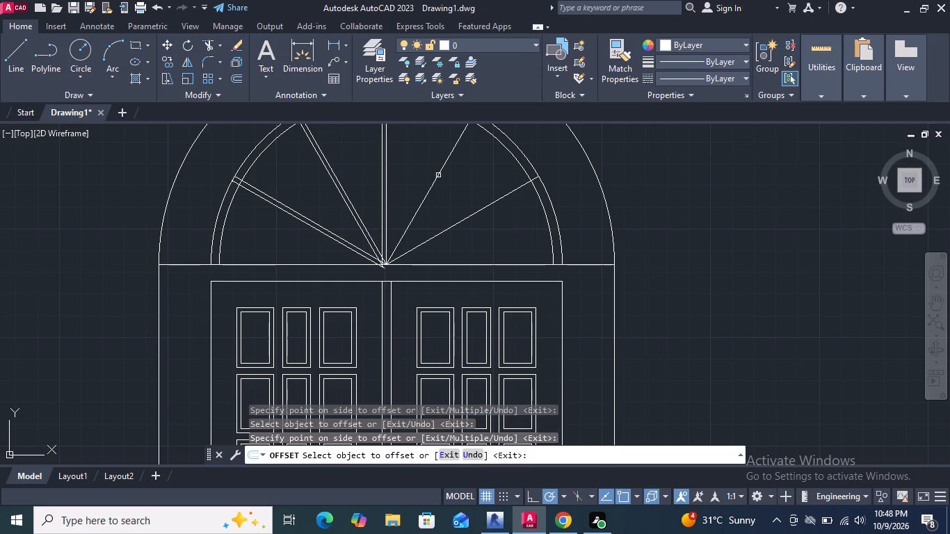
{"action": "left_click", "coordinate": [438, 175]}
{"action": "left_click", "coordinate": [430, 171]}
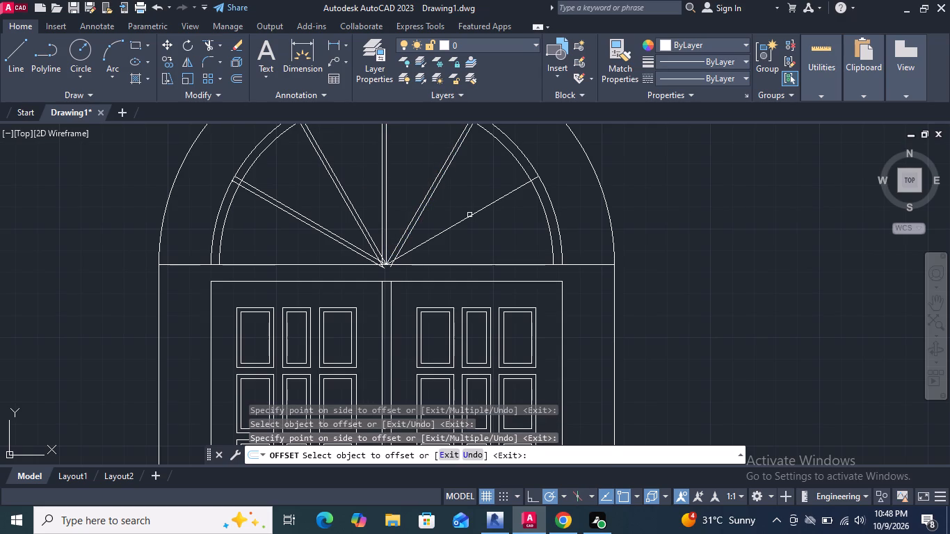
{"action": "left_click", "coordinate": [472, 216]}
{"action": "left_click", "coordinate": [476, 225]}
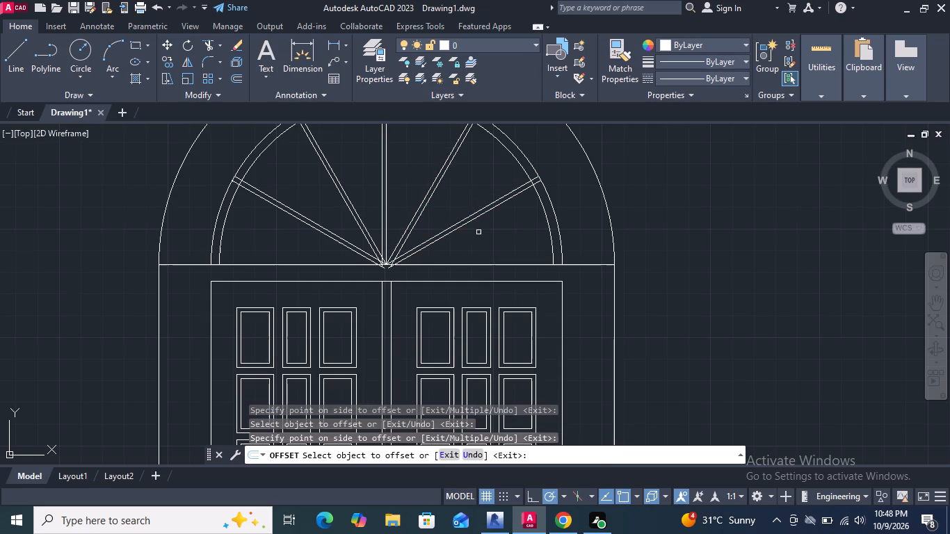
{"action": "key", "text": "Return"}
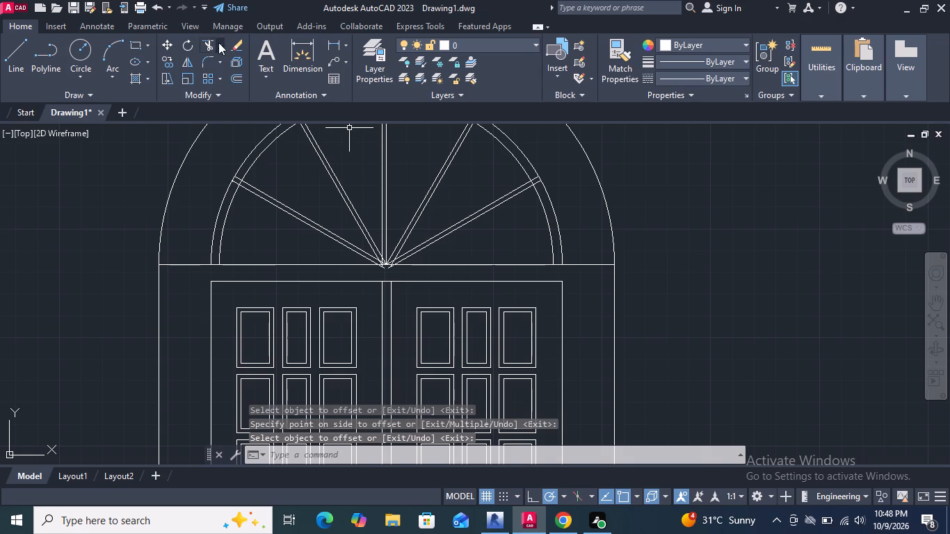
Trim the inner ring's arc pieces between the doubled radial lines on the left half, plus the lower arc piece between the vertical pair.
{"action": "left_click", "coordinate": [210, 49]}
{"action": "scroll", "coordinate": [250, 187], "scroll_direction": "up", "scroll_amount": 3}
{"action": "scroll", "coordinate": [195, 152], "scroll_direction": "up", "scroll_amount": 2}
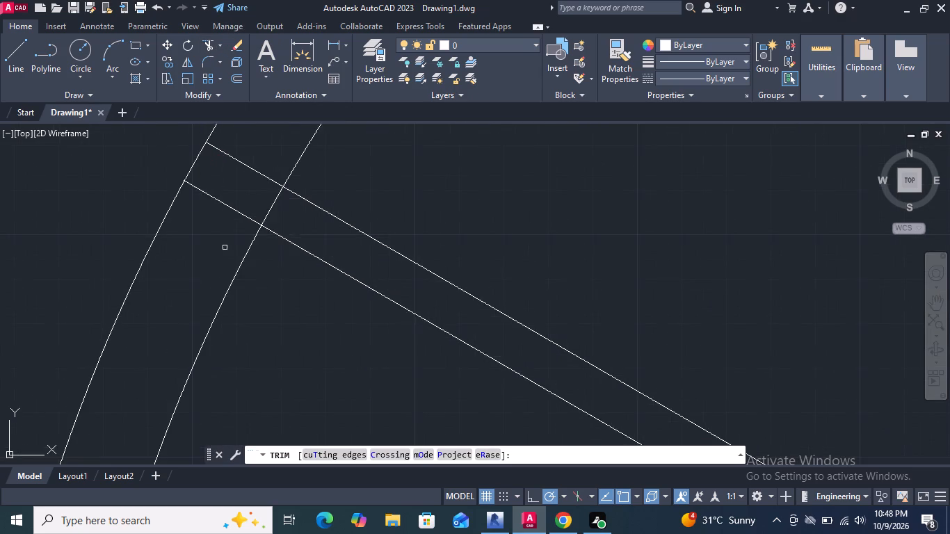
{"action": "scroll", "coordinate": [245, 297], "scroll_direction": "down", "scroll_amount": 5}
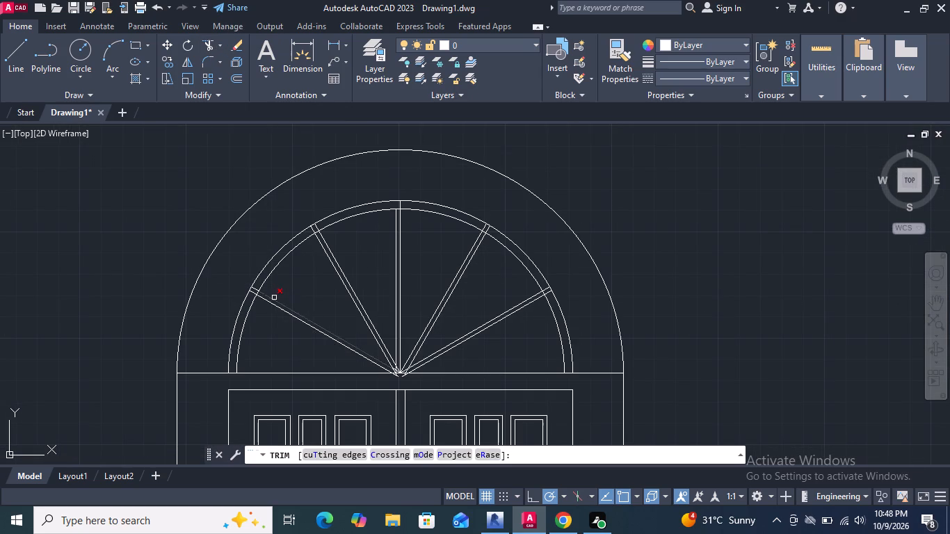
{"action": "scroll", "coordinate": [253, 295], "scroll_direction": "up", "scroll_amount": 3}
{"action": "left_click_drag", "start_coordinate": [278, 301], "coordinate": [258, 288]}
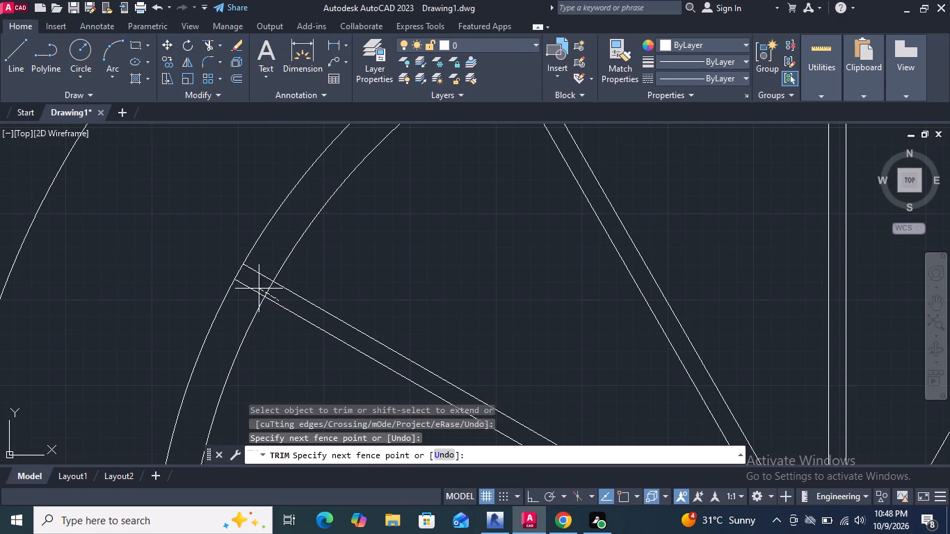
{"action": "left_click_drag", "start_coordinate": [258, 288], "coordinate": [236, 271]}
{"action": "scroll", "coordinate": [236, 273], "scroll_direction": "down", "scroll_amount": 3}
{"action": "scroll", "coordinate": [298, 206], "scroll_direction": "up", "scroll_amount": 4}
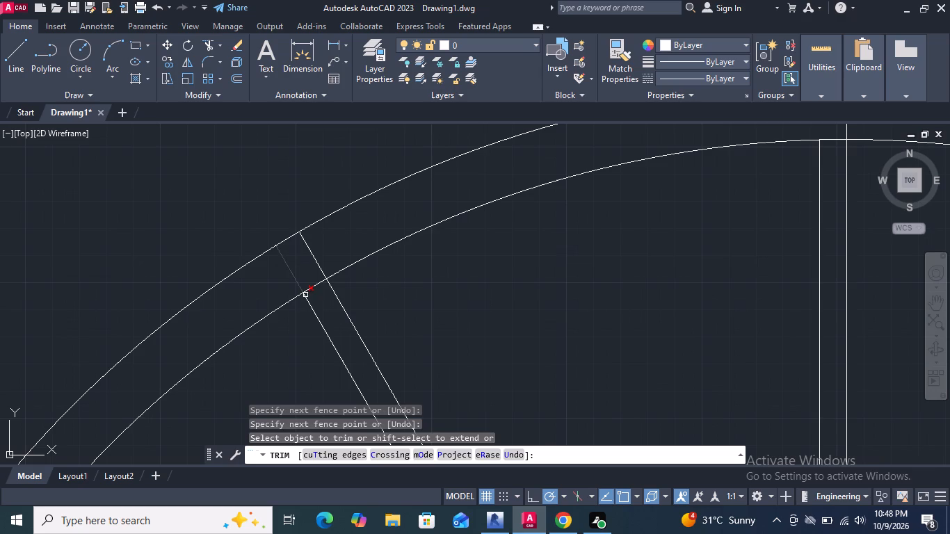
{"action": "left_click_drag", "start_coordinate": [321, 297], "coordinate": [287, 222]}
{"action": "scroll", "coordinate": [300, 271], "scroll_direction": "down", "scroll_amount": 4}
{"action": "scroll", "coordinate": [378, 245], "scroll_direction": "up", "scroll_amount": 4}
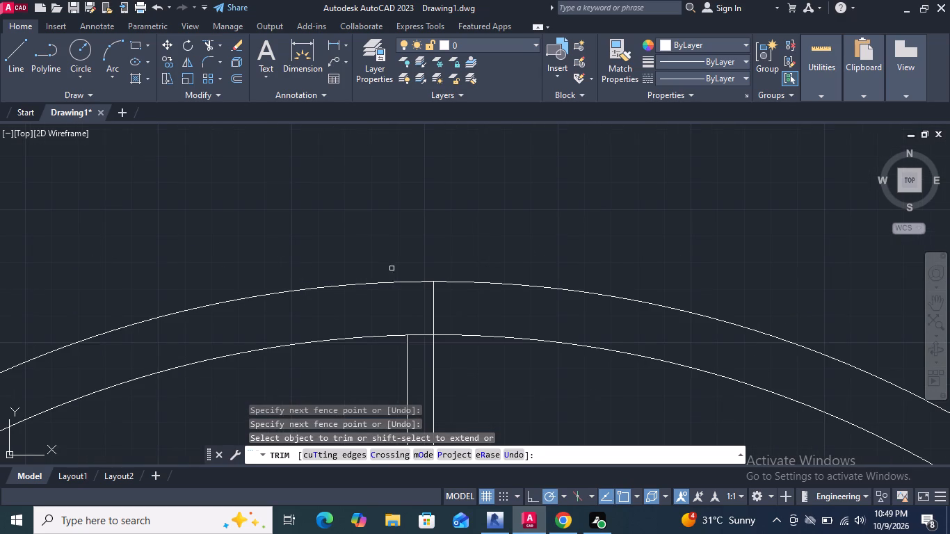
{"action": "left_click_drag", "start_coordinate": [416, 344], "coordinate": [419, 332]}
{"action": "scroll", "coordinate": [383, 207], "scroll_direction": "down", "scroll_amount": 2}
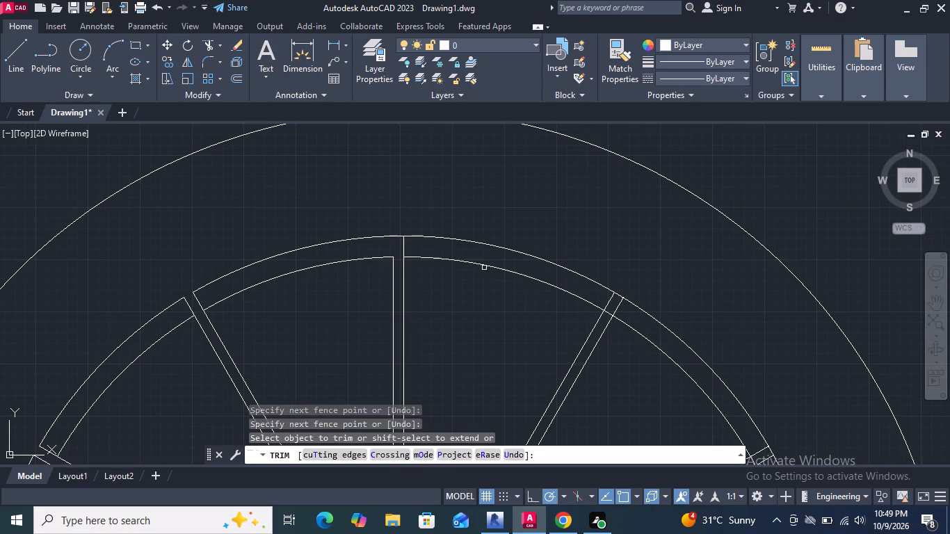
Trim the inner ring's arc pieces between the two pairs of slanted radial lines on the arch's right half.
{"action": "scroll", "coordinate": [606, 309], "scroll_direction": "up", "scroll_amount": 2}
{"action": "left_click_drag", "start_coordinate": [593, 332], "coordinate": [641, 250]}
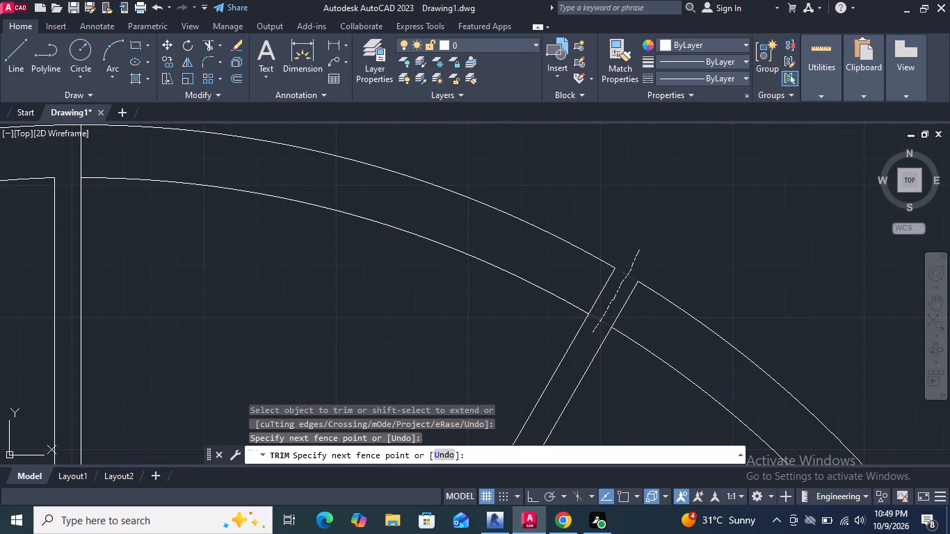
{"action": "scroll", "coordinate": [643, 236], "scroll_direction": "down", "scroll_amount": 4}
{"action": "scroll", "coordinate": [709, 315], "scroll_direction": "up", "scroll_amount": 6}
{"action": "left_click_drag", "start_coordinate": [752, 159], "coordinate": [665, 211]}
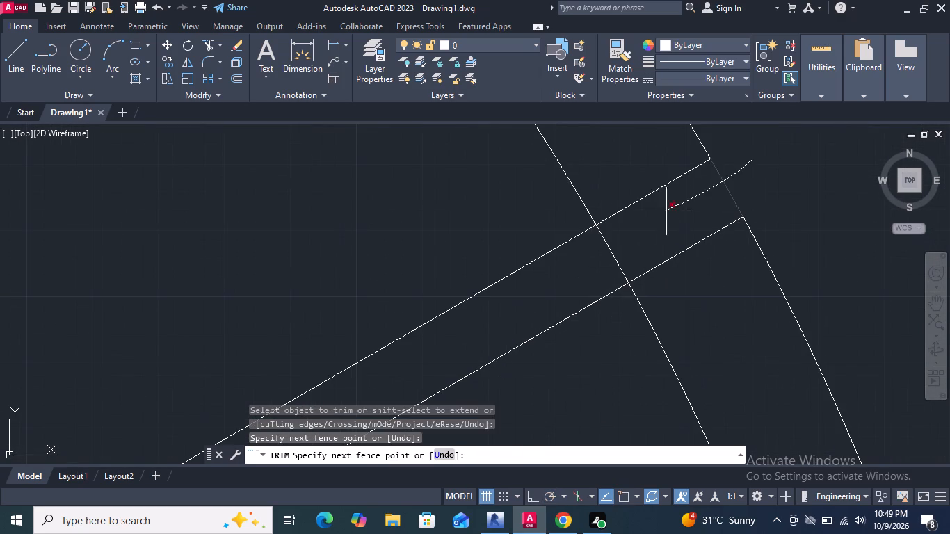
{"action": "left_click_drag", "start_coordinate": [665, 211], "coordinate": [595, 267]}
{"action": "scroll", "coordinate": [595, 267], "scroll_direction": "down", "scroll_amount": 5}
{"action": "scroll", "coordinate": [647, 236], "scroll_direction": "down", "scroll_amount": 1}
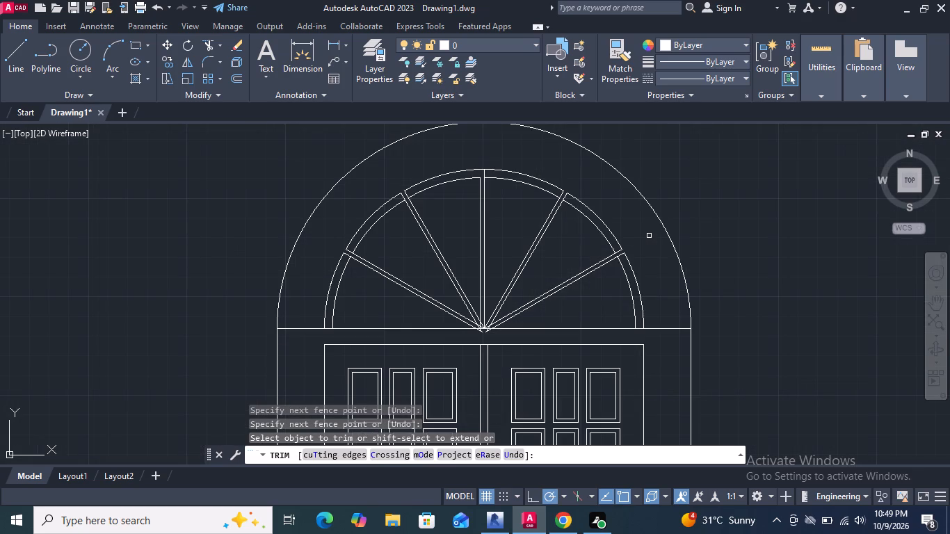
Trim the ends of the offset radial lines that extend below the frame's top edge at the arch center.
{"action": "scroll", "coordinate": [486, 318], "scroll_direction": "up", "scroll_amount": 3}
{"action": "scroll", "coordinate": [497, 393], "scroll_direction": "up", "scroll_amount": 2}
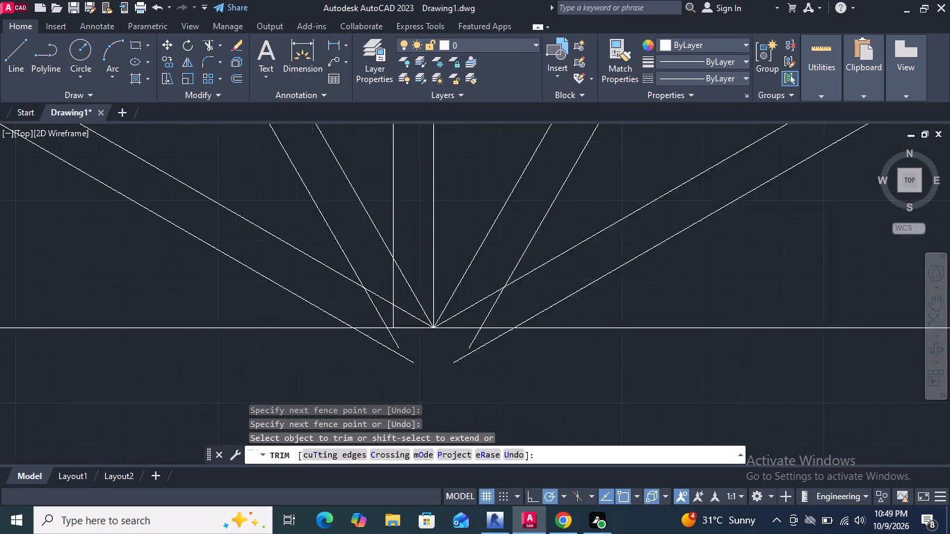
{"action": "scroll", "coordinate": [497, 392], "scroll_direction": "up", "scroll_amount": 1}
{"action": "left_click_drag", "start_coordinate": [496, 364], "coordinate": [409, 325]}
{"action": "left_click_drag", "start_coordinate": [369, 307], "coordinate": [314, 333]}
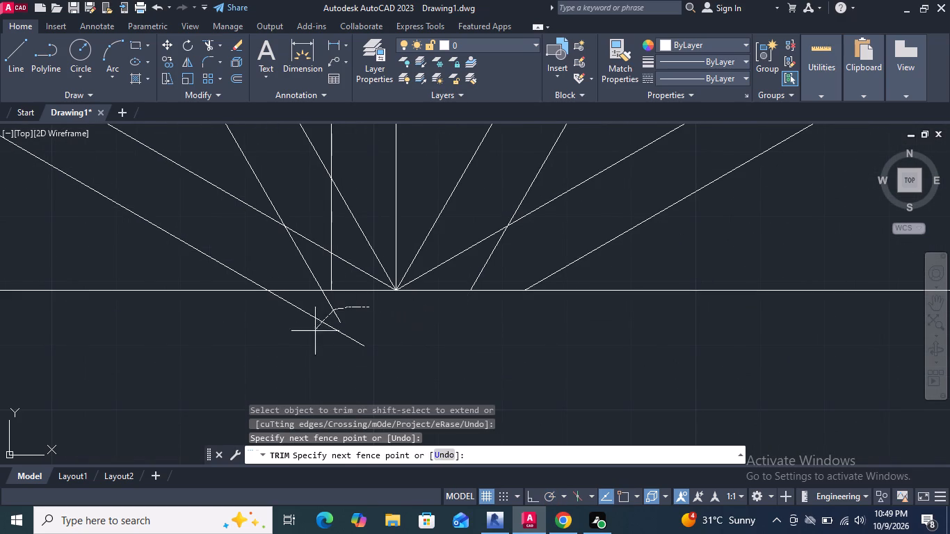
{"action": "left_click_drag", "start_coordinate": [314, 333], "coordinate": [308, 344]}
Trim the offset radial lines' ends where they cross the neighbouring radial lines near the arch center.
{"action": "left_click_drag", "start_coordinate": [336, 279], "coordinate": [283, 280]}
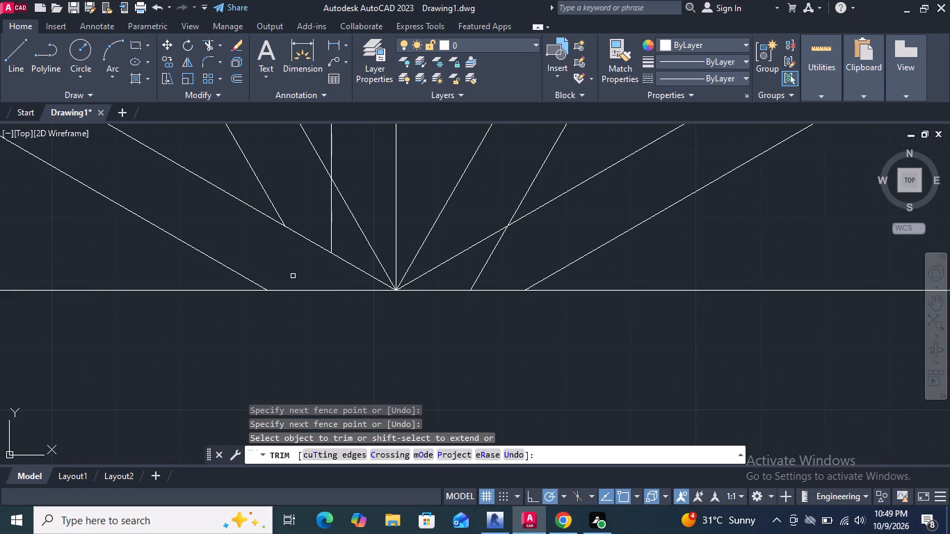
{"action": "left_click_drag", "start_coordinate": [304, 201], "coordinate": [377, 261]}
{"action": "left_click_drag", "start_coordinate": [531, 271], "coordinate": [497, 275]}
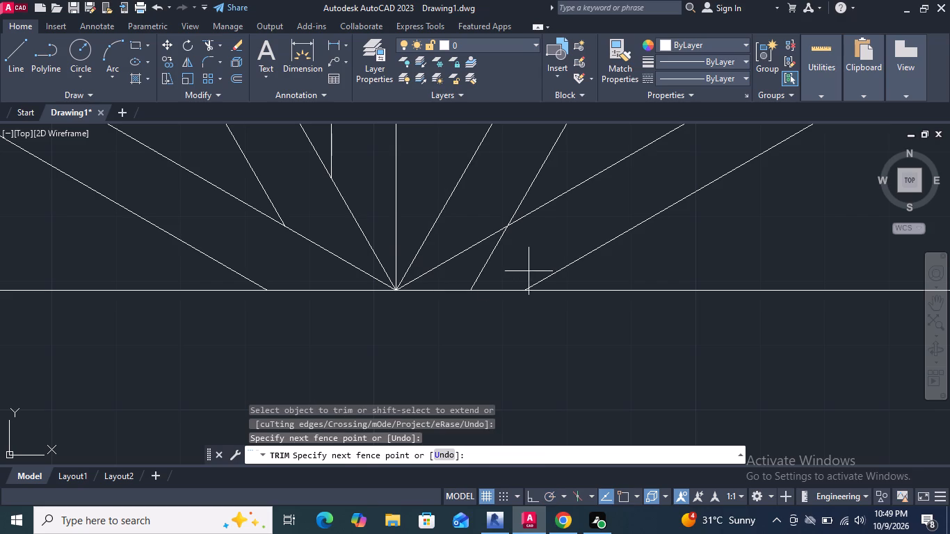
{"action": "left_click_drag", "start_coordinate": [497, 275], "coordinate": [468, 277]}
{"action": "scroll", "coordinate": [468, 277], "scroll_direction": "down", "scroll_amount": 5}
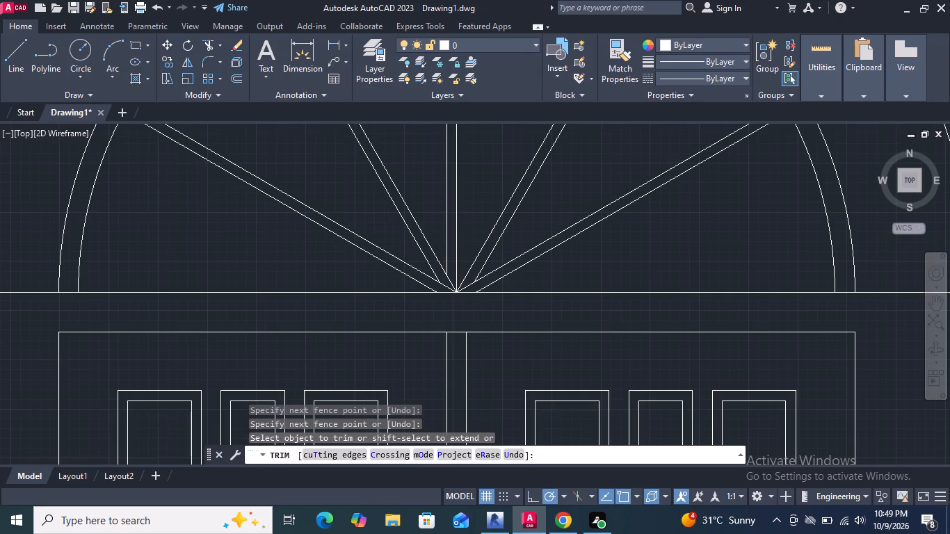
{"action": "key", "text": "Escape"}
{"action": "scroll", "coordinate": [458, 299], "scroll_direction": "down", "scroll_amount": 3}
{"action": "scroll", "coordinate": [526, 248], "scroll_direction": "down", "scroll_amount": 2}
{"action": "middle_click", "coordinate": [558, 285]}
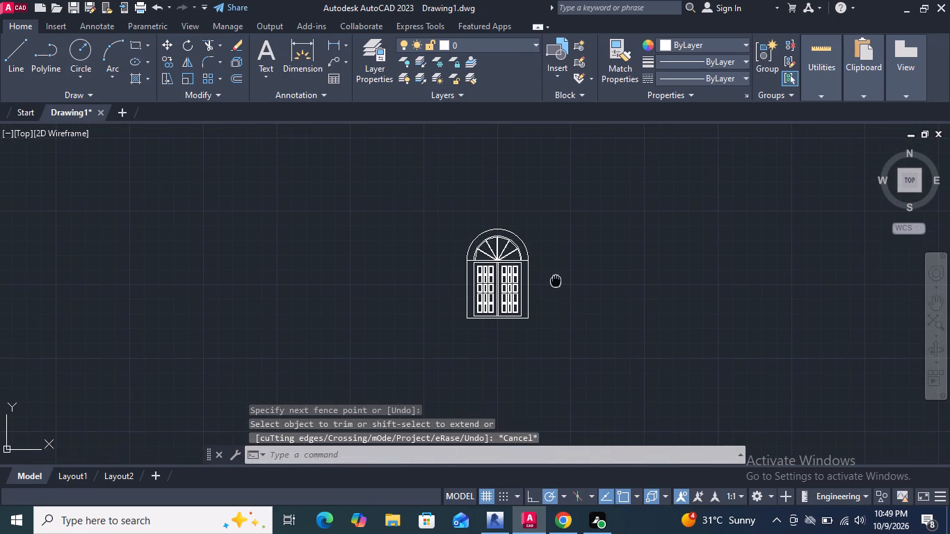
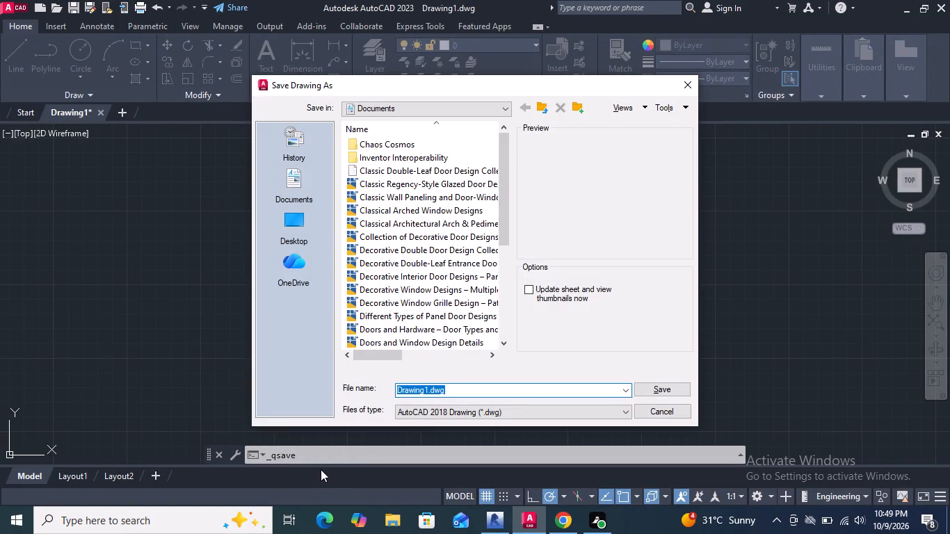
Save the drawing in Documents under the name Classical Arched Double-Leaf Panel Door with Fanlight Design.dwg.
{"action": "left_click", "coordinate": [426, 387]}
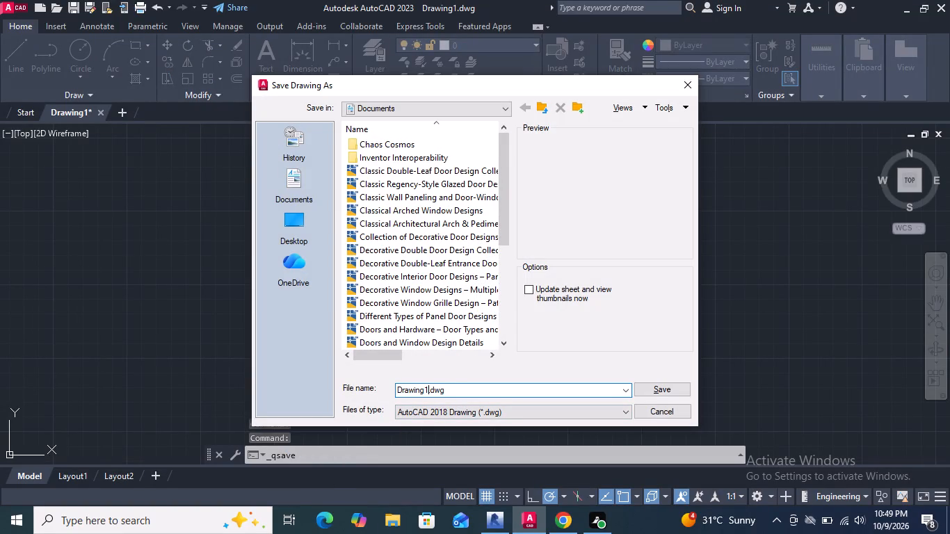
{"action": "key", "text": "BackSpace"}
{"action": "key", "text": "BackSpace"}
{"action": "key", "text": "BackSpace"}
{"action": "key", "text": "BackSpace"}
{"action": "key", "text": "BackSpace"}
{"action": "key", "text": "BackSpace"}
{"action": "key", "text": "BackSpace"}
{"action": "key", "text": "BackSpace"}
{"action": "key", "text": "BackSpace"}
{"action": "key", "text": "BackSpace"}
{"action": "key", "text": "BackSpace"}
{"action": "key", "text": "BackSpace"}
{"action": "key", "text": "BackSpace"}
{"action": "key", "text": "BackSpace"}
{"action": "key", "text": "BackSpace"}
{"action": "key", "text": "BackSpace"}
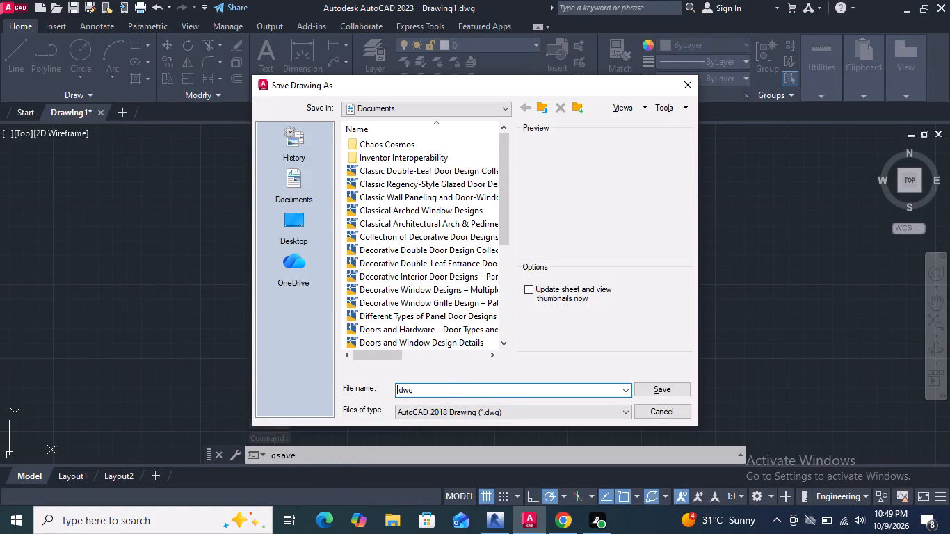
{"action": "key", "text": "ctrl+v"}
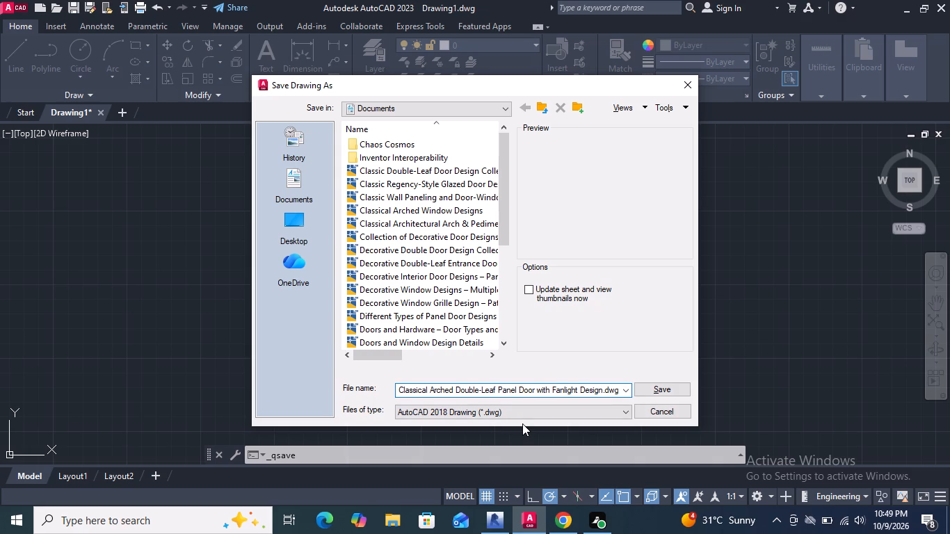
{"action": "left_click", "coordinate": [639, 386]}
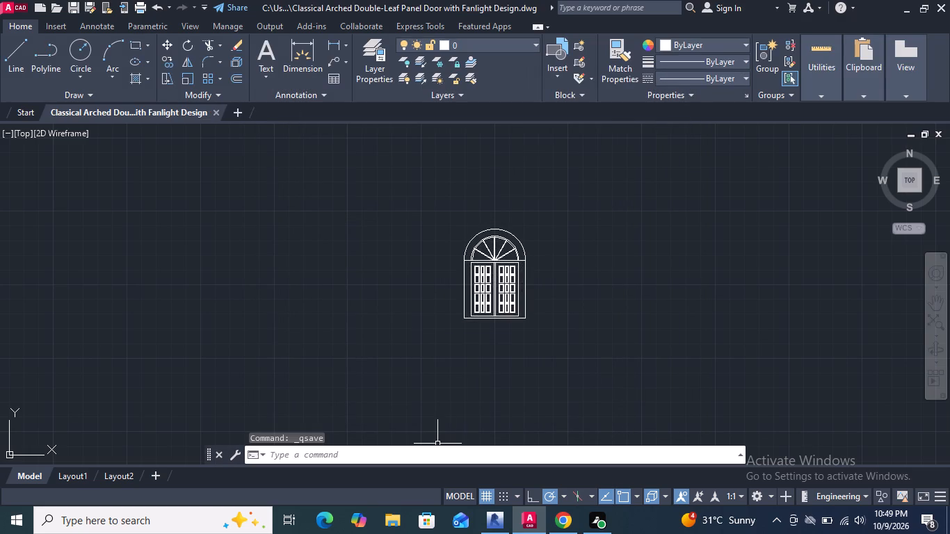
Turn off the command log file with LOGFILEOFF.
{"action": "left_click", "coordinate": [412, 453]}
{"action": "type", "text": "log"}
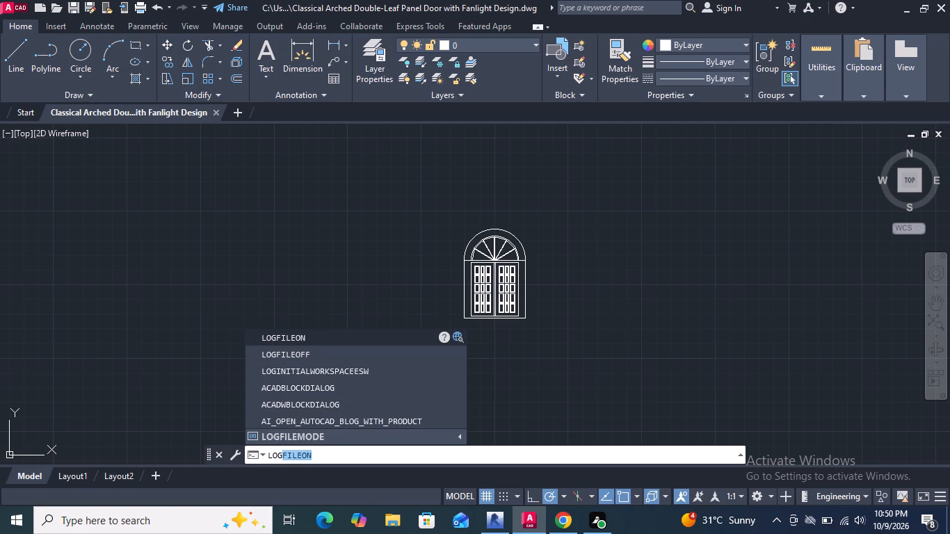
{"action": "left_click", "coordinate": [327, 357]}
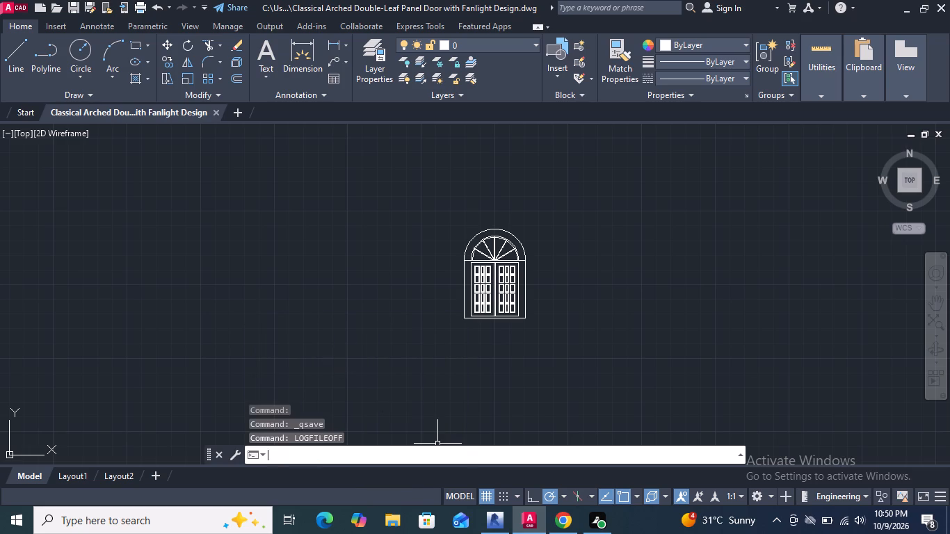